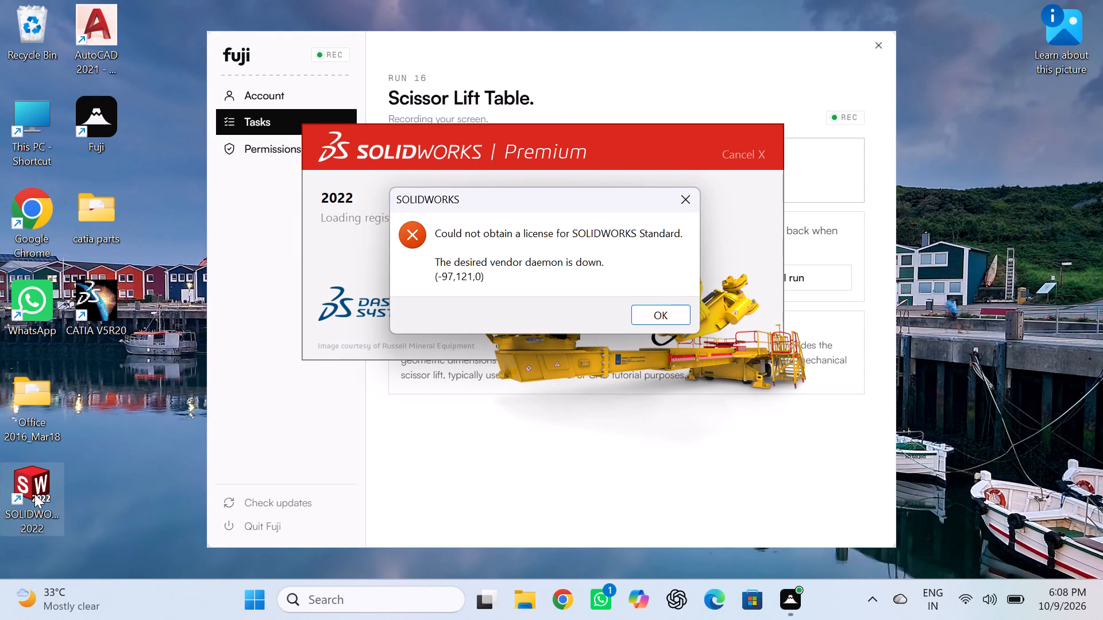
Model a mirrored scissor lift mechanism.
Dismiss the SOLIDWORKS license error dialog.
click(681, 203)
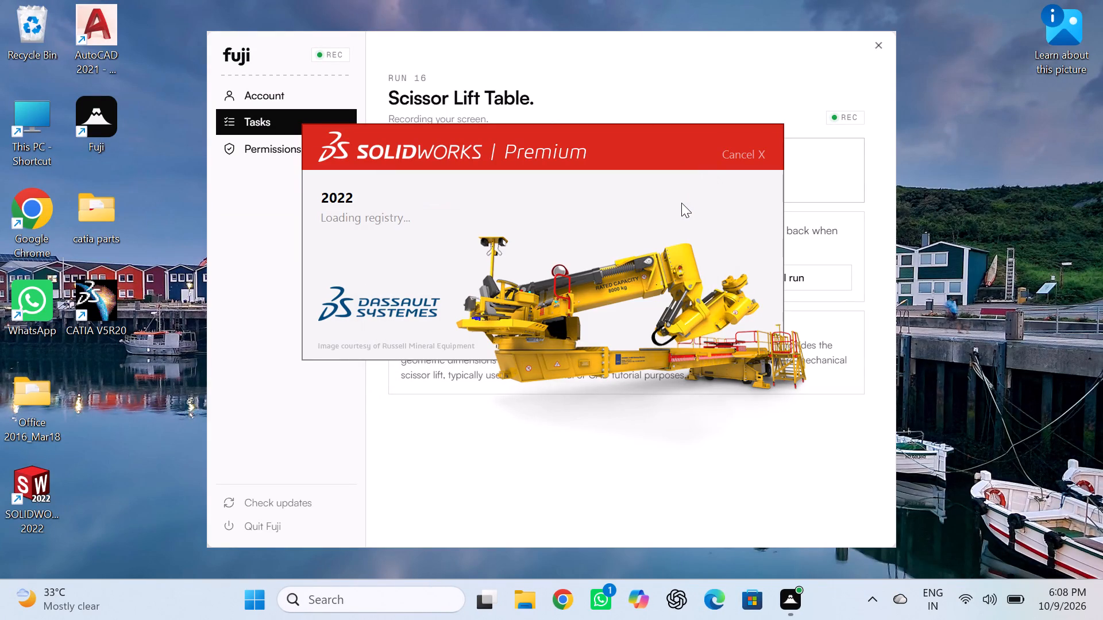
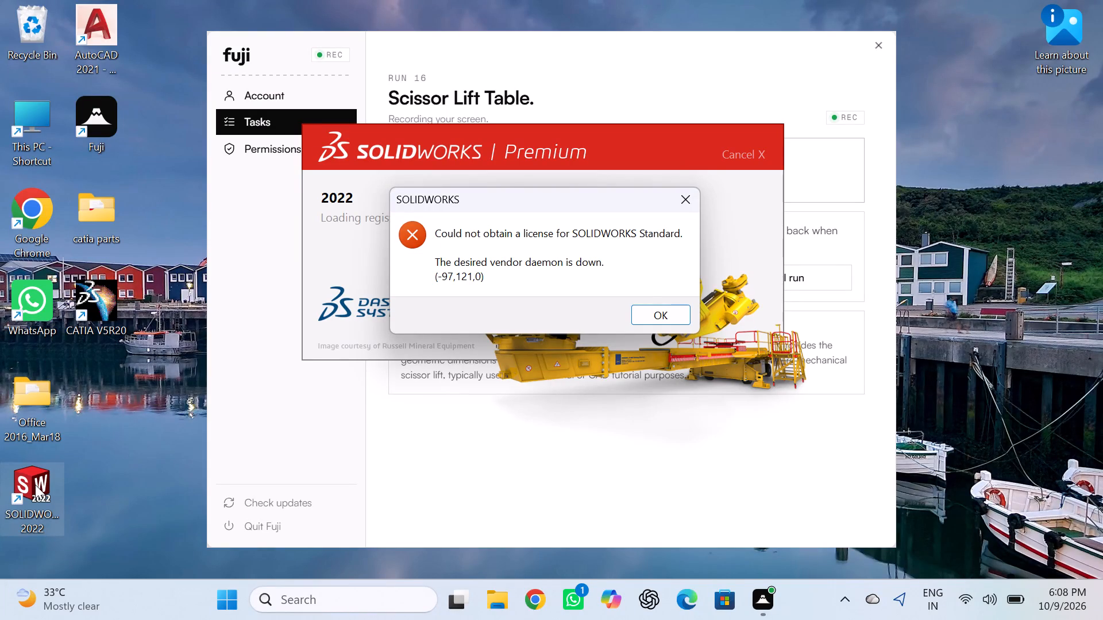
Dismiss the SOLIDWORKS Standard license error dialog.
click(647, 312)
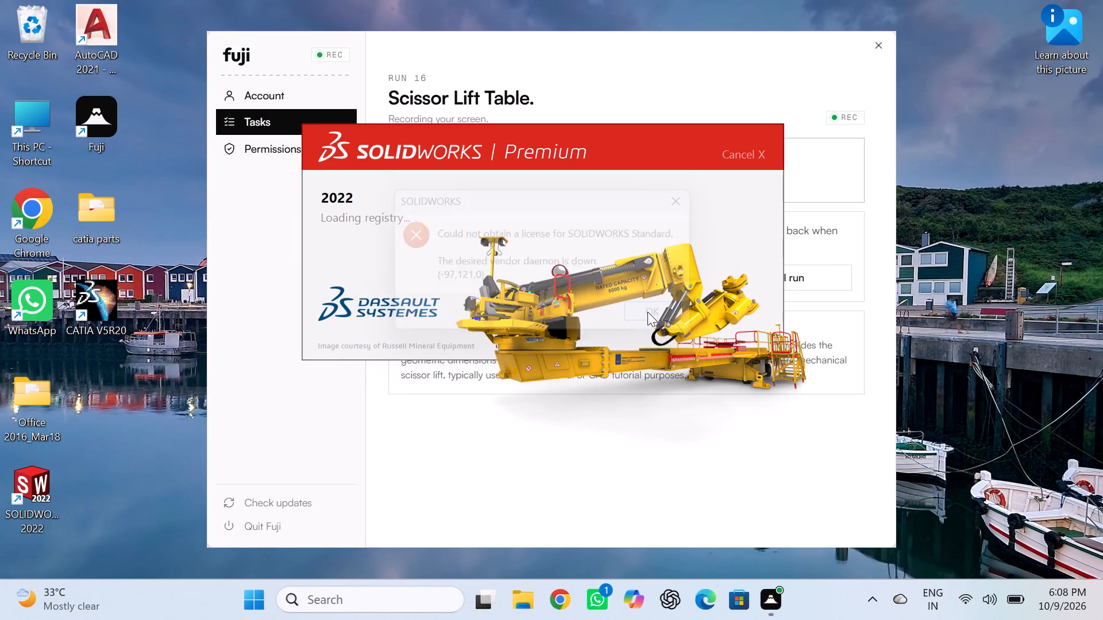
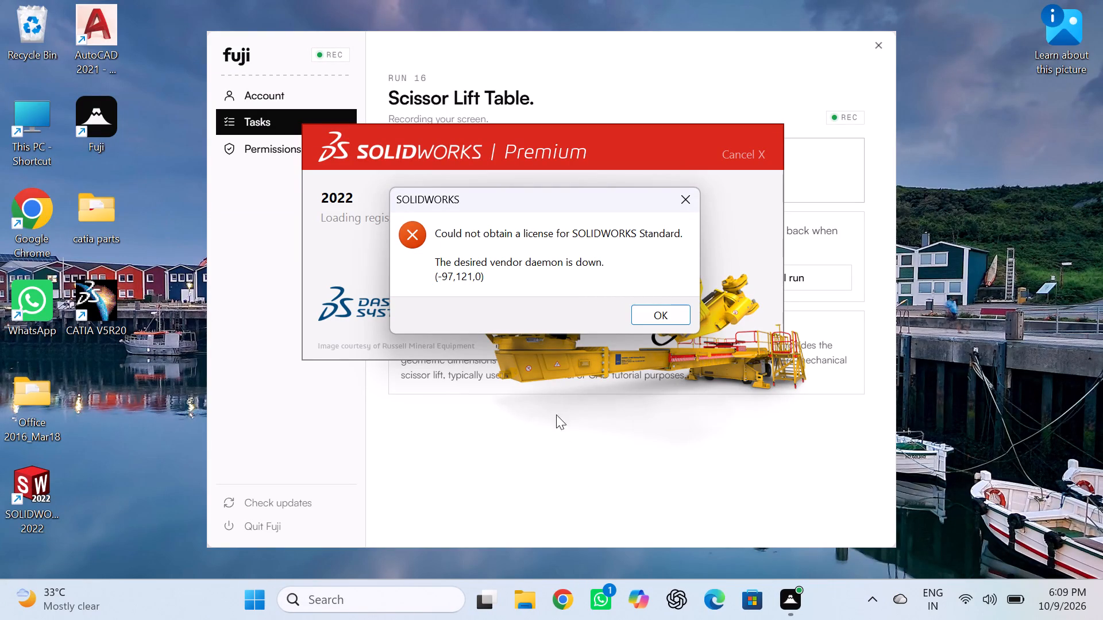
Acknowledge the SOLIDWORKS Standard license error so that its dialog closes.
click(670, 309)
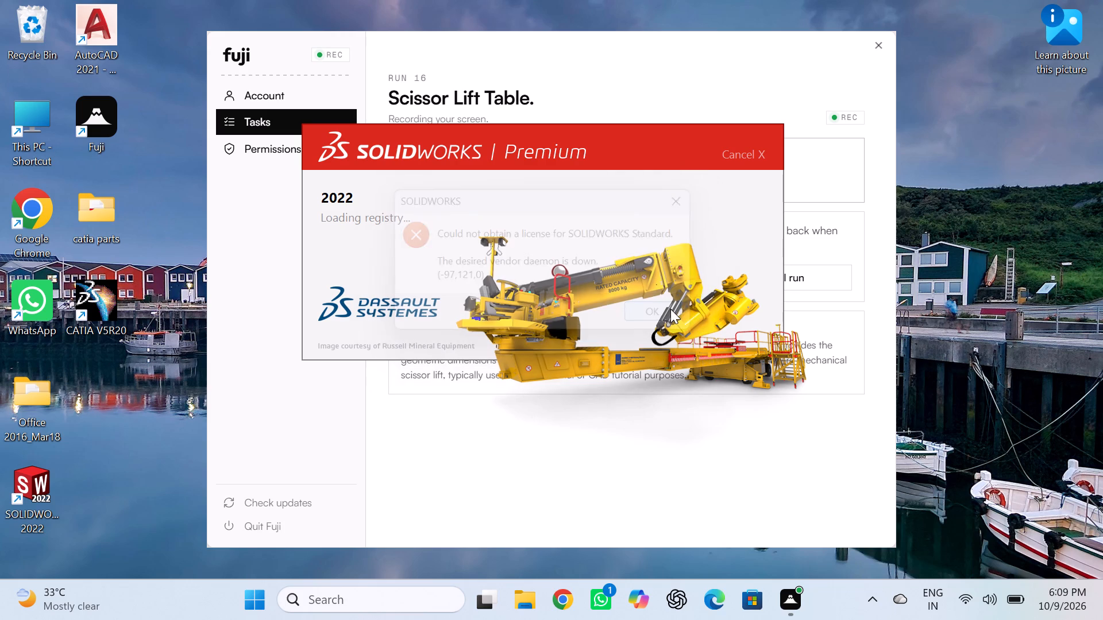
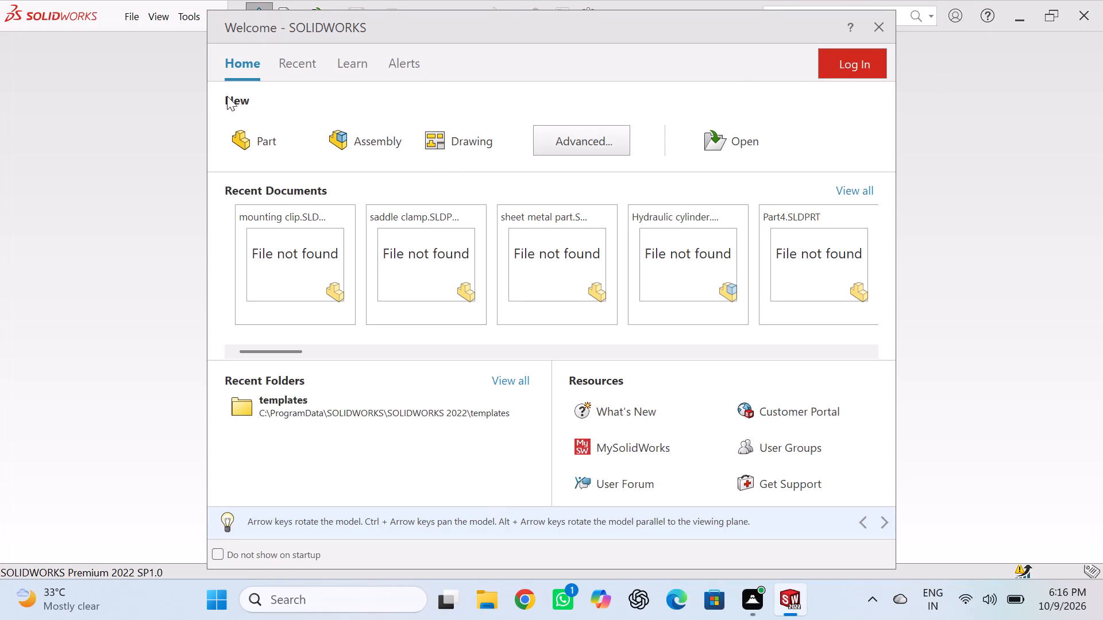
Create a new part document.
click(249, 136)
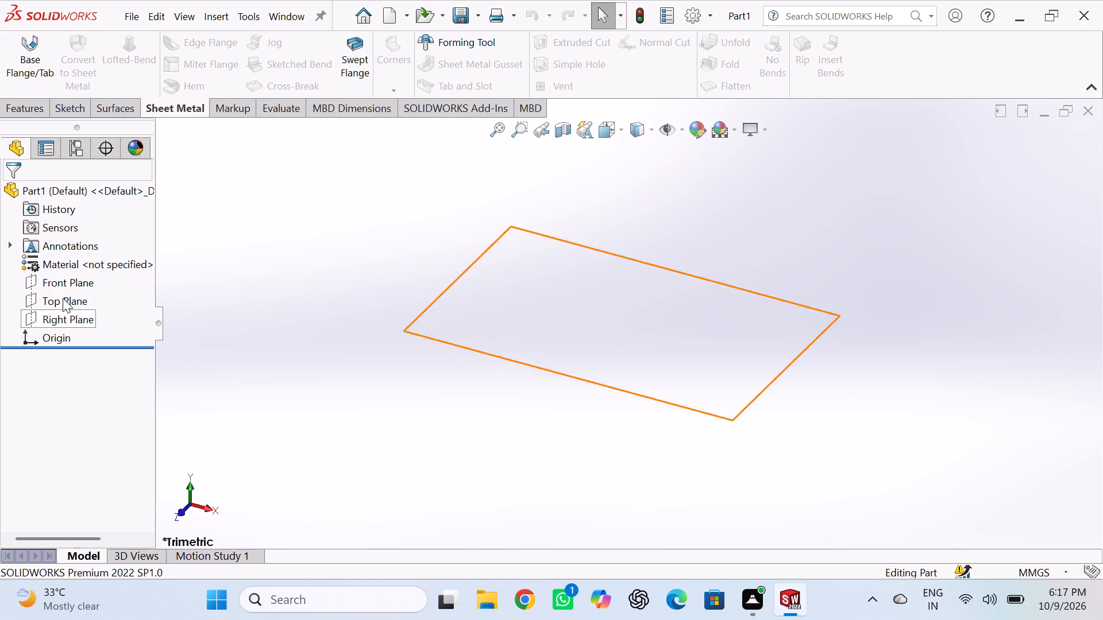
Sketch a center rectangle about 347 mm wide on the Front Plane, centred on the origin.
click(63, 279)
click(71, 265)
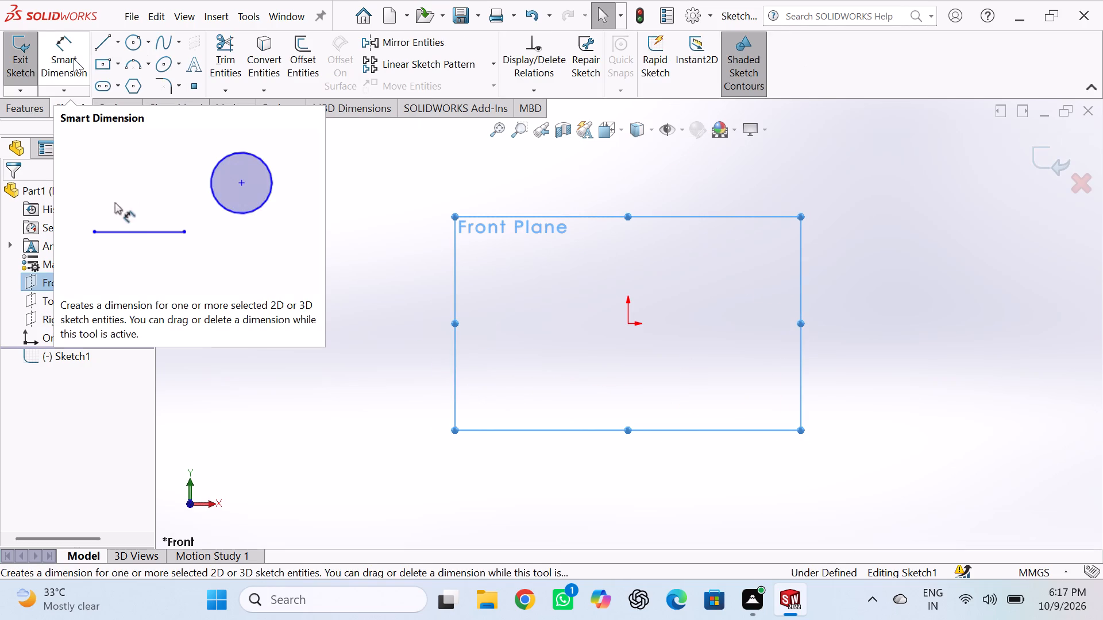
click(102, 69)
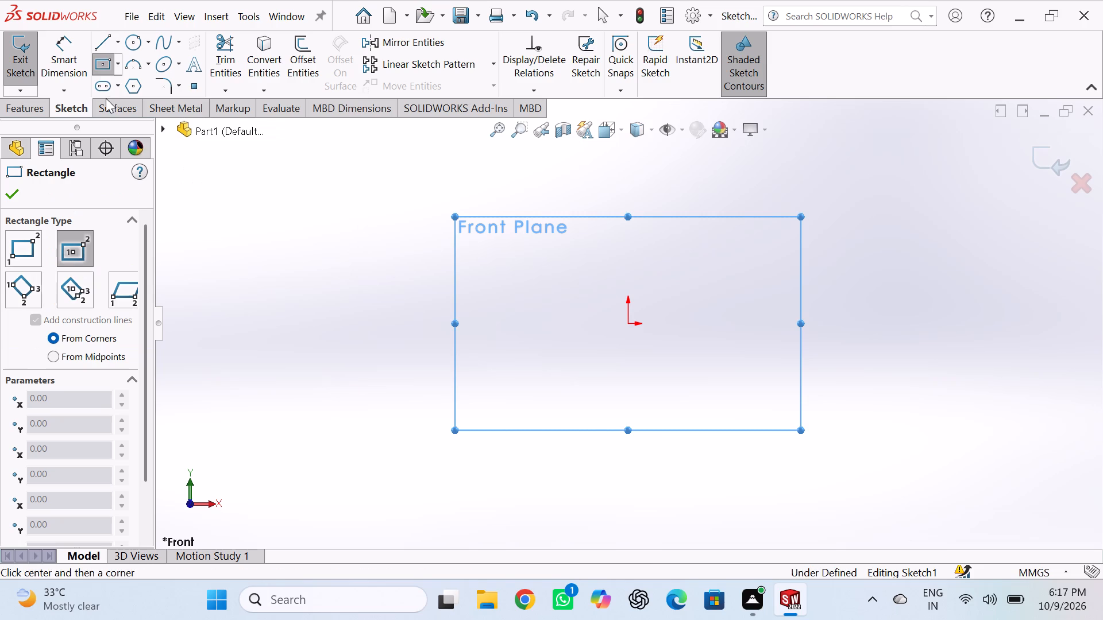
click(629, 323)
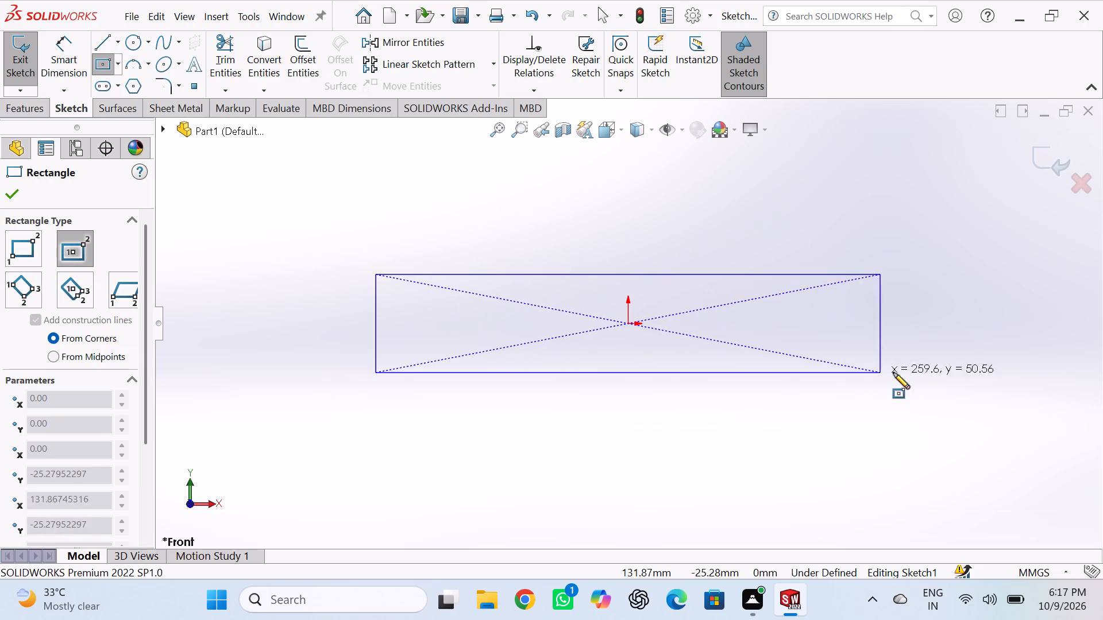
click(965, 356)
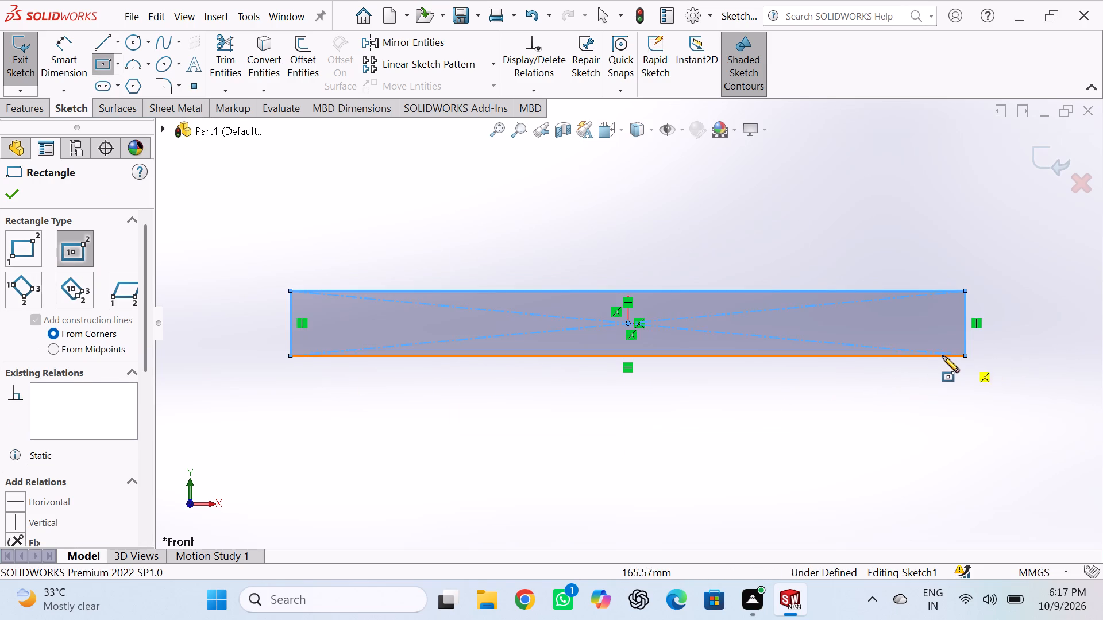
Dimension the rectangle to 100 mm wide and 12 mm high, and finish the sketch.
click(69, 59)
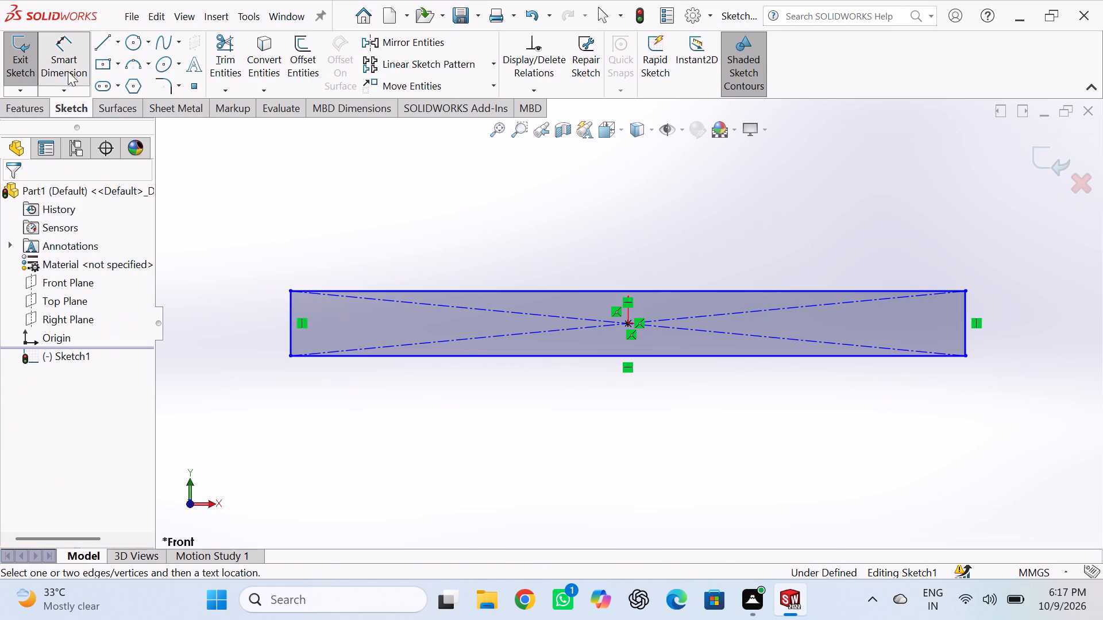
click(665, 358)
click(660, 401)
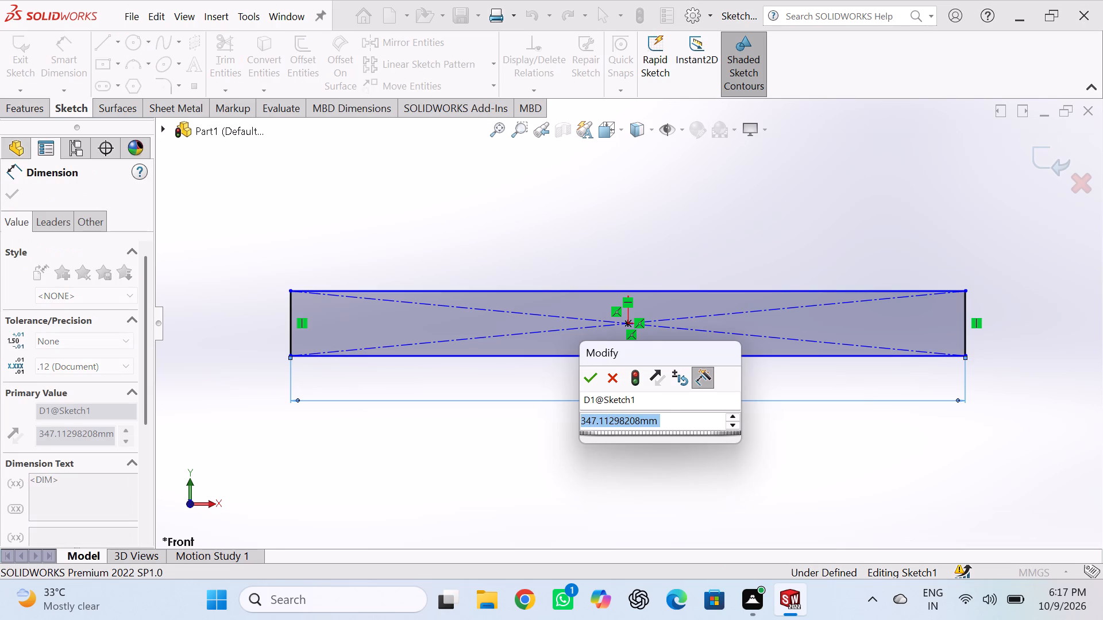
text(100)
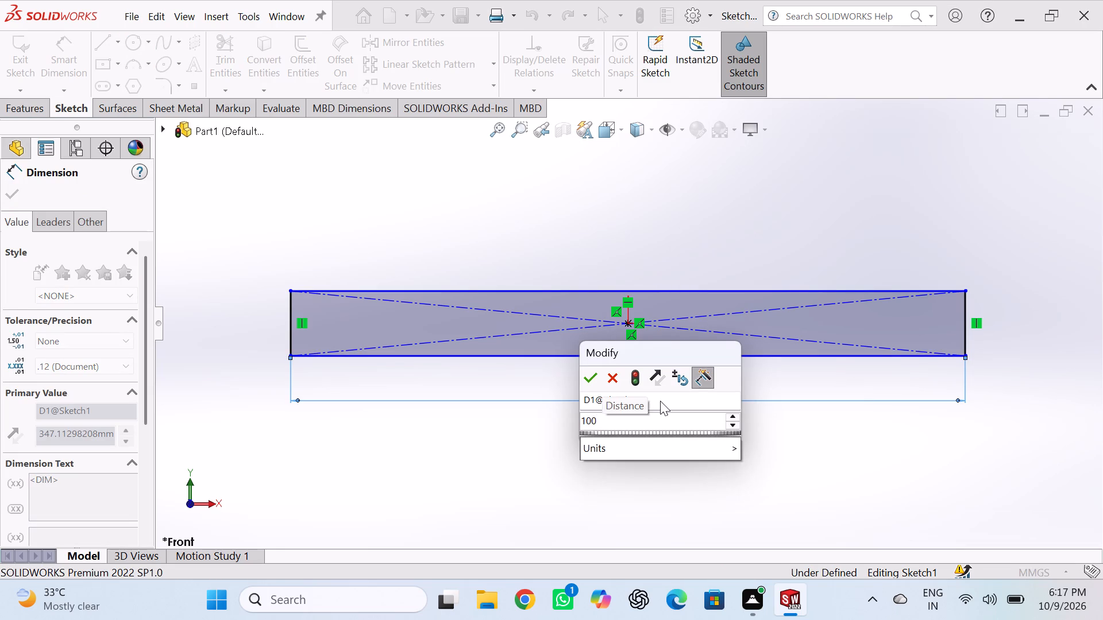
key(Return)
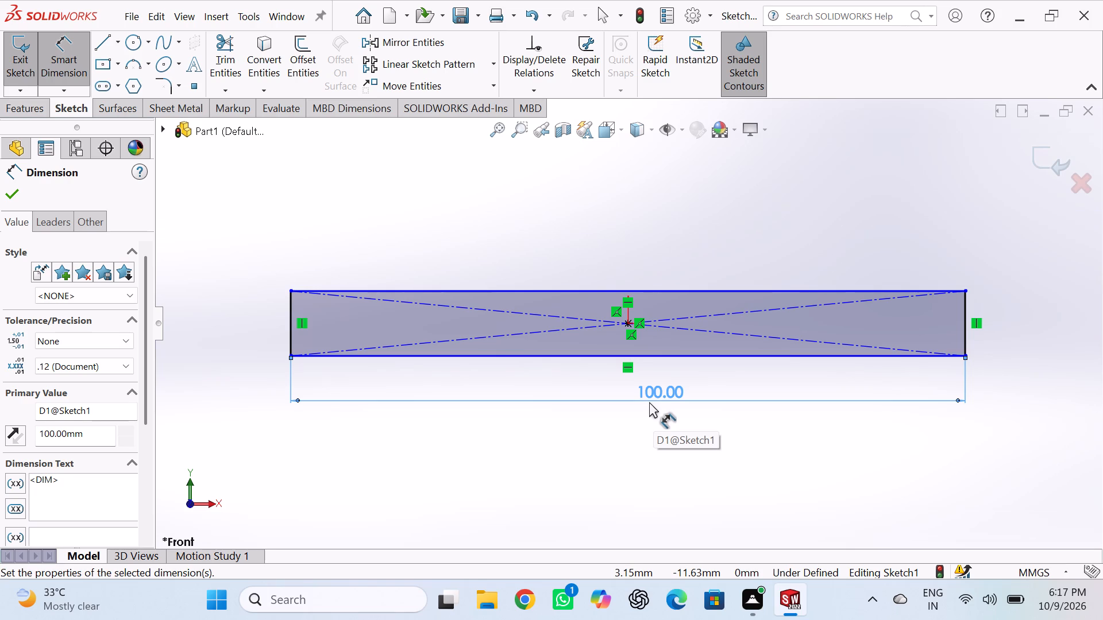
click(966, 339)
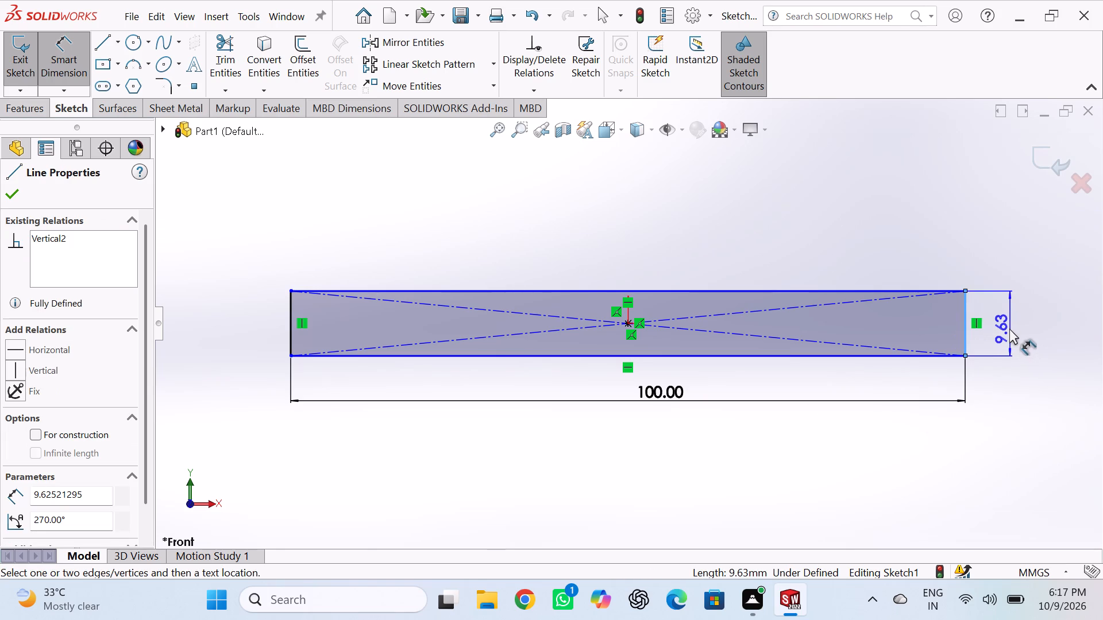
click(1009, 328)
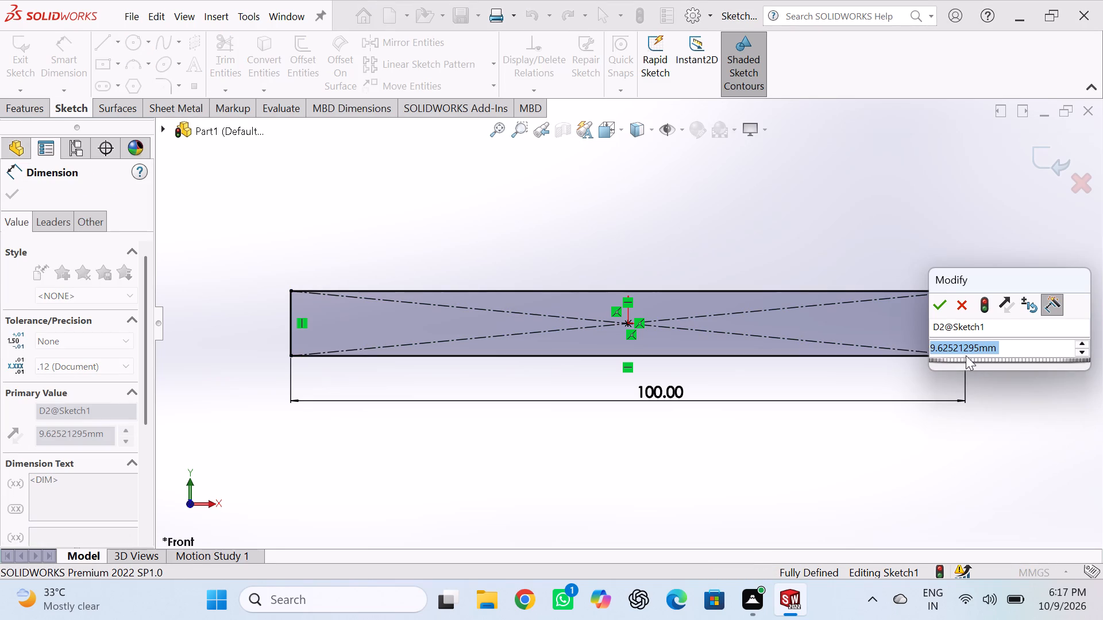
text(12)
key(Return)
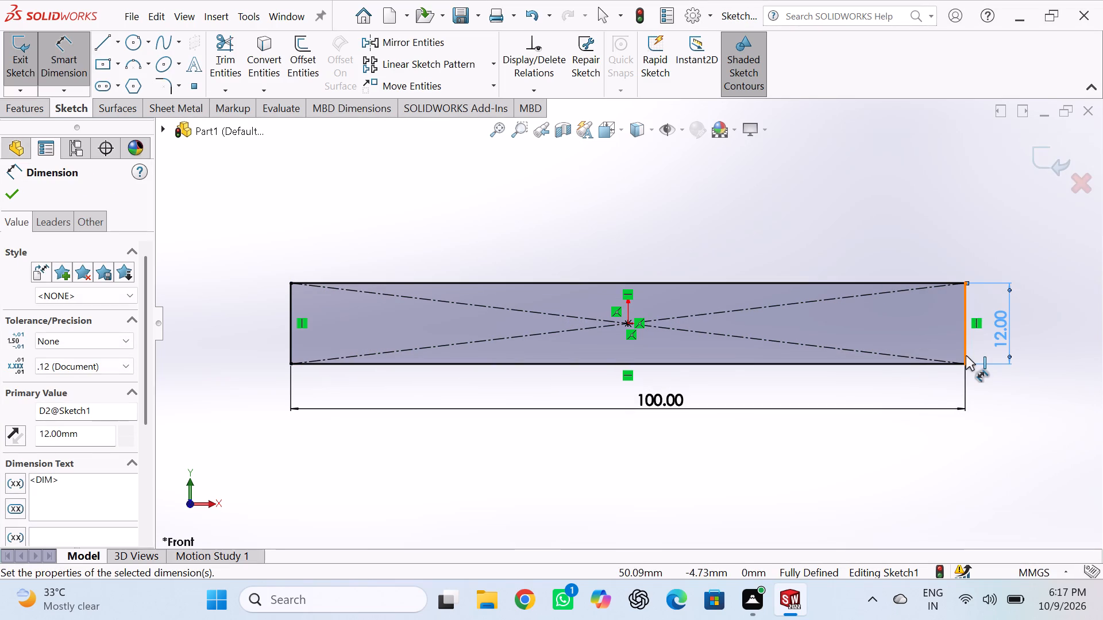
click(1048, 162)
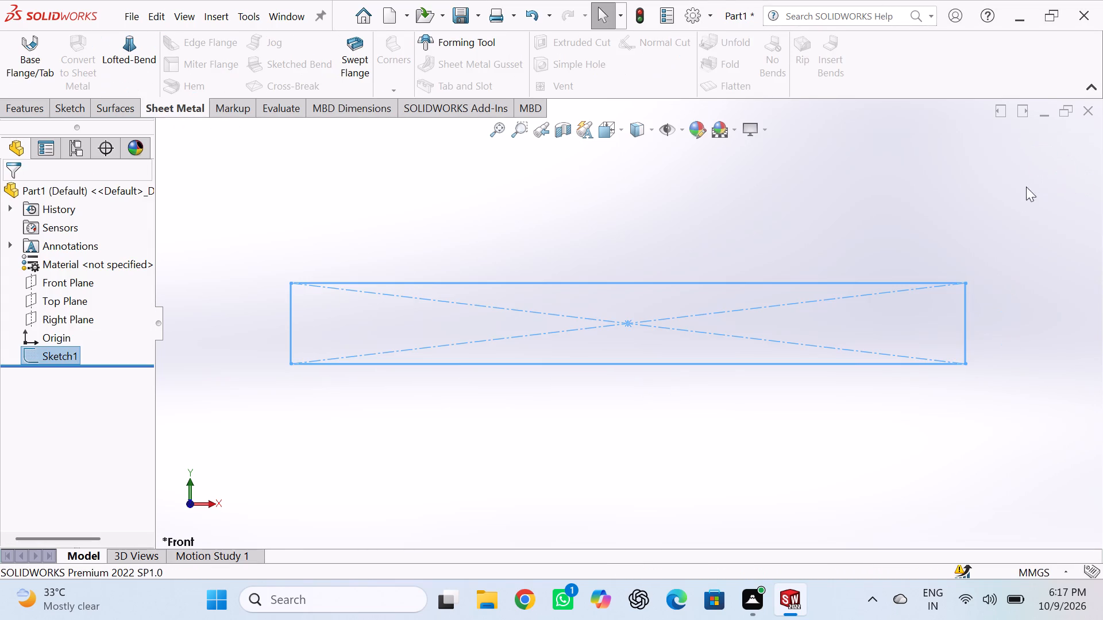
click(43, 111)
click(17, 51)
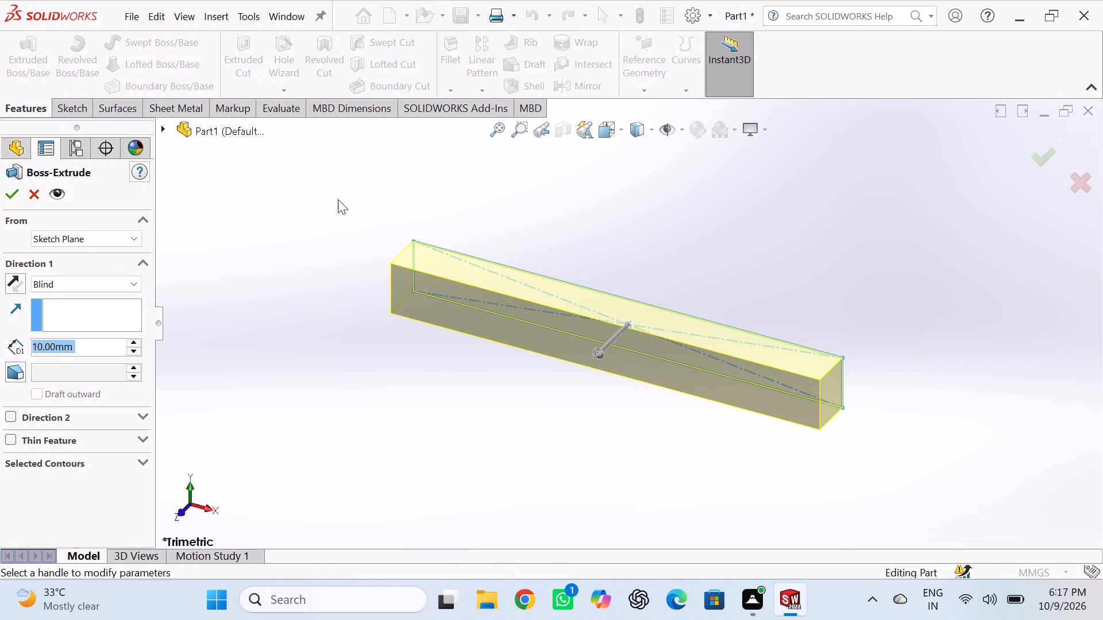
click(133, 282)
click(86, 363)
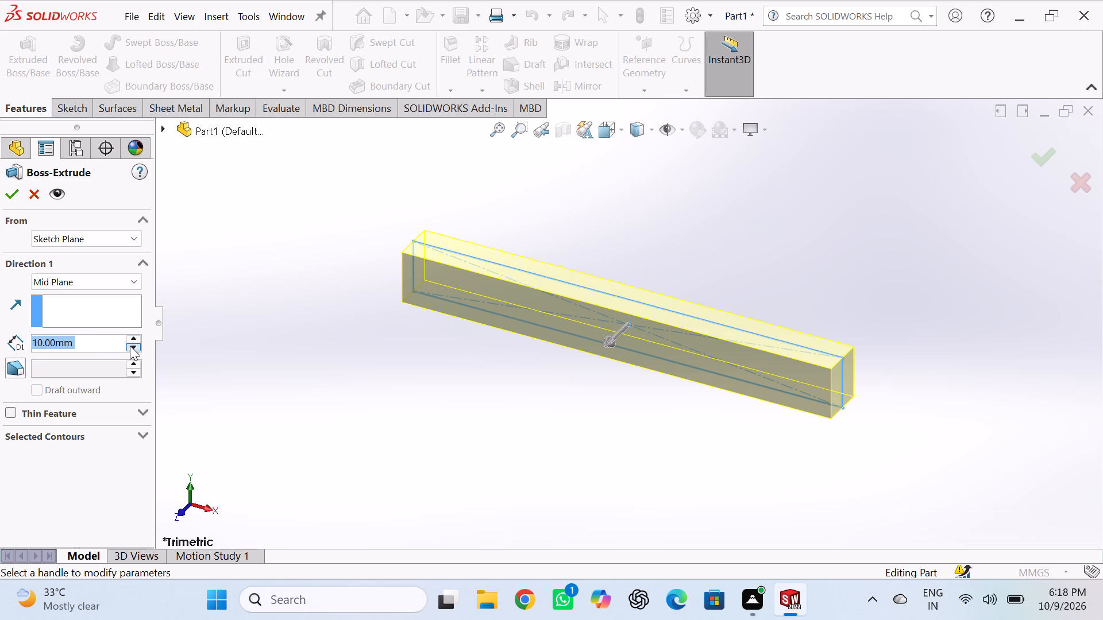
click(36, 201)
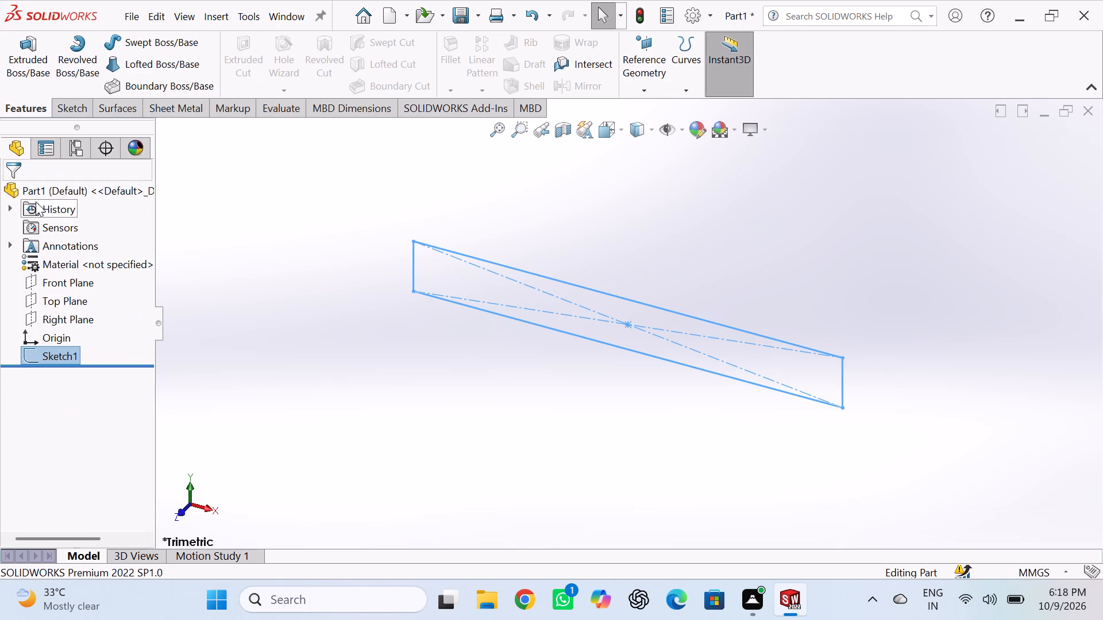
Extrude the rectangle sketch as a boss with the Mid Plane end condition and a depth of 45 mm.
click(33, 55)
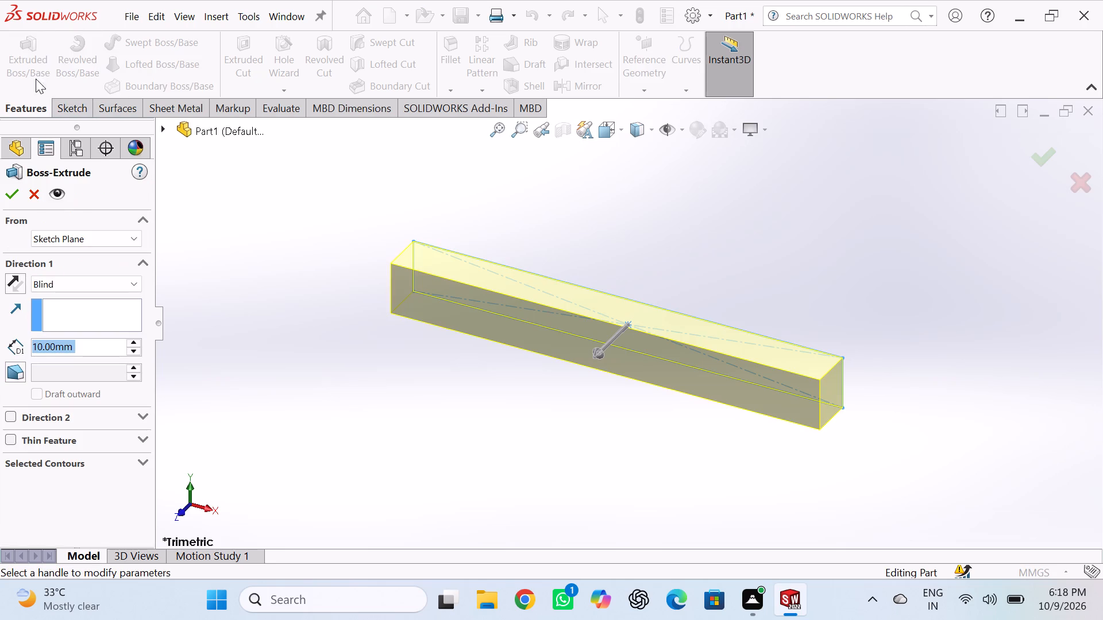
click(129, 284)
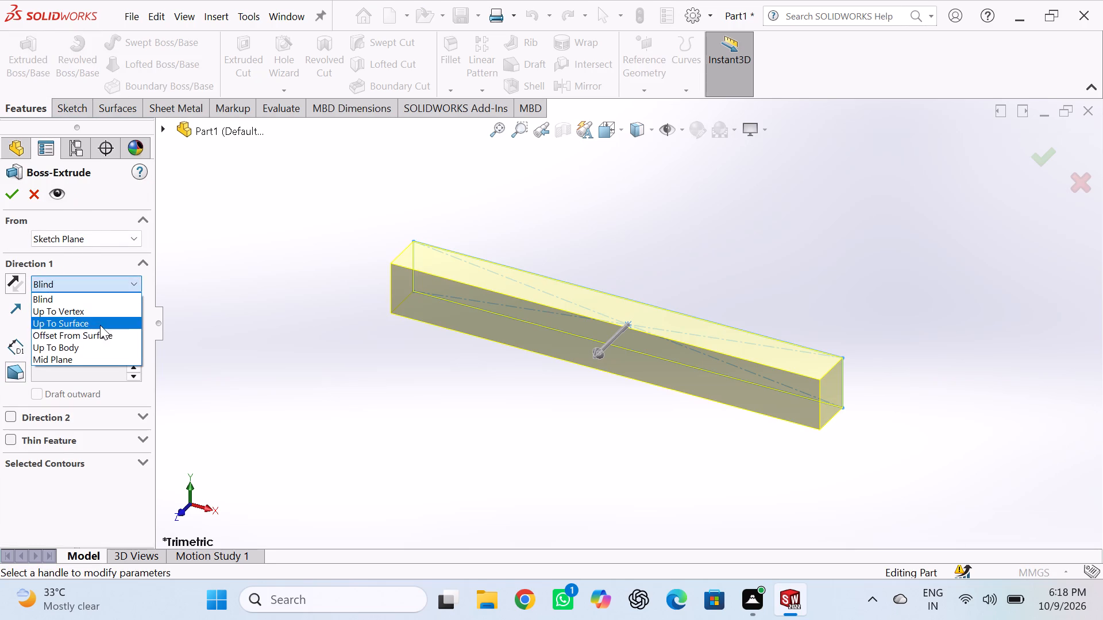
click(77, 361)
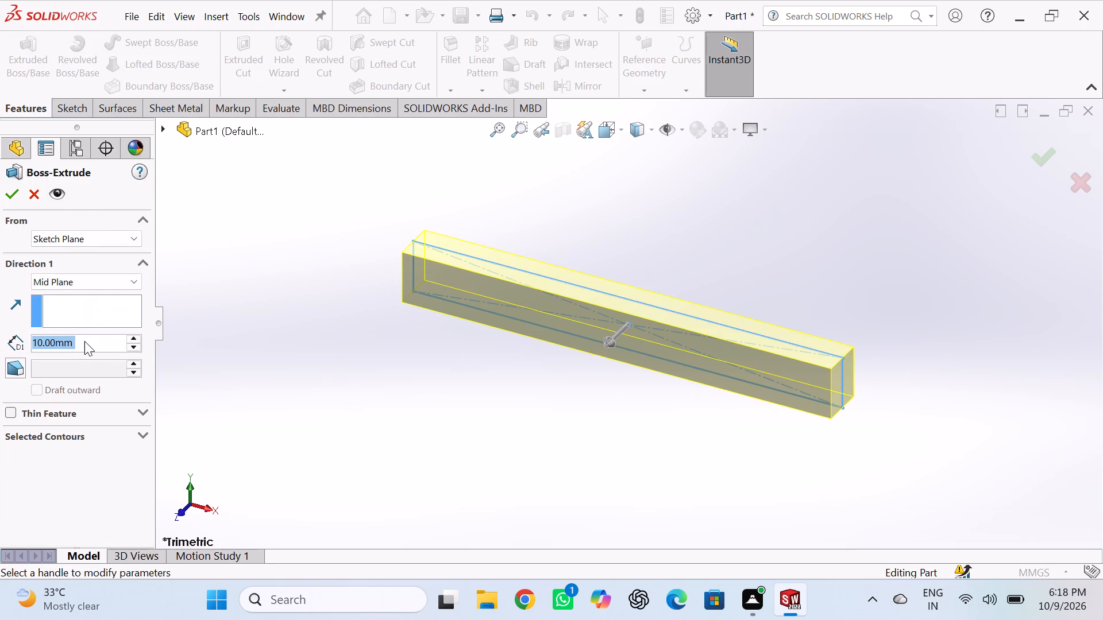
click(99, 336)
double_click(99, 336)
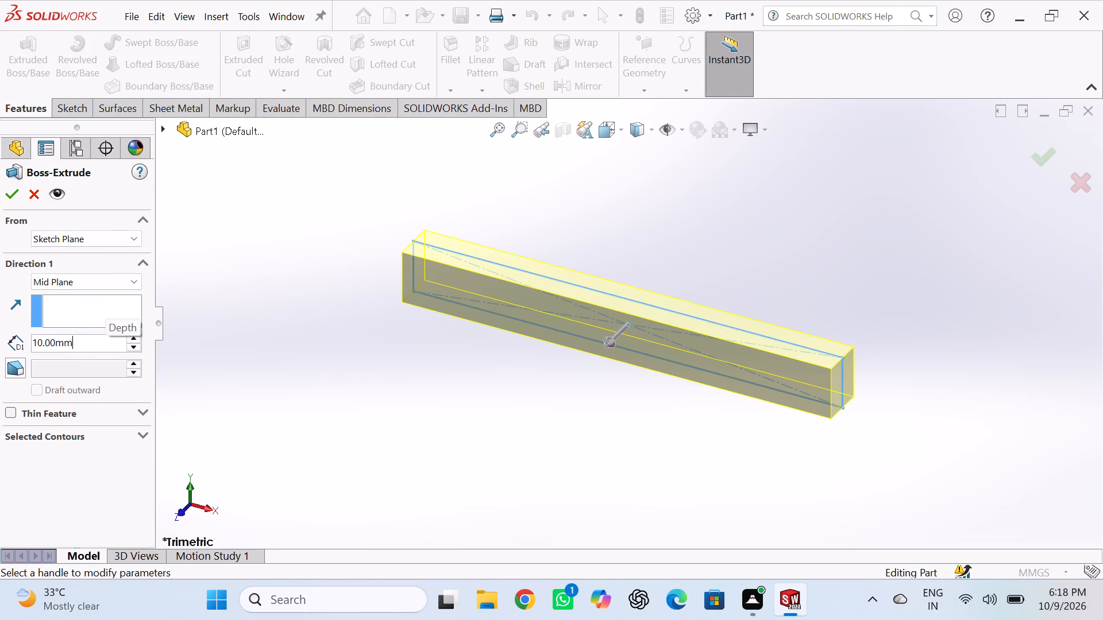
text(45)
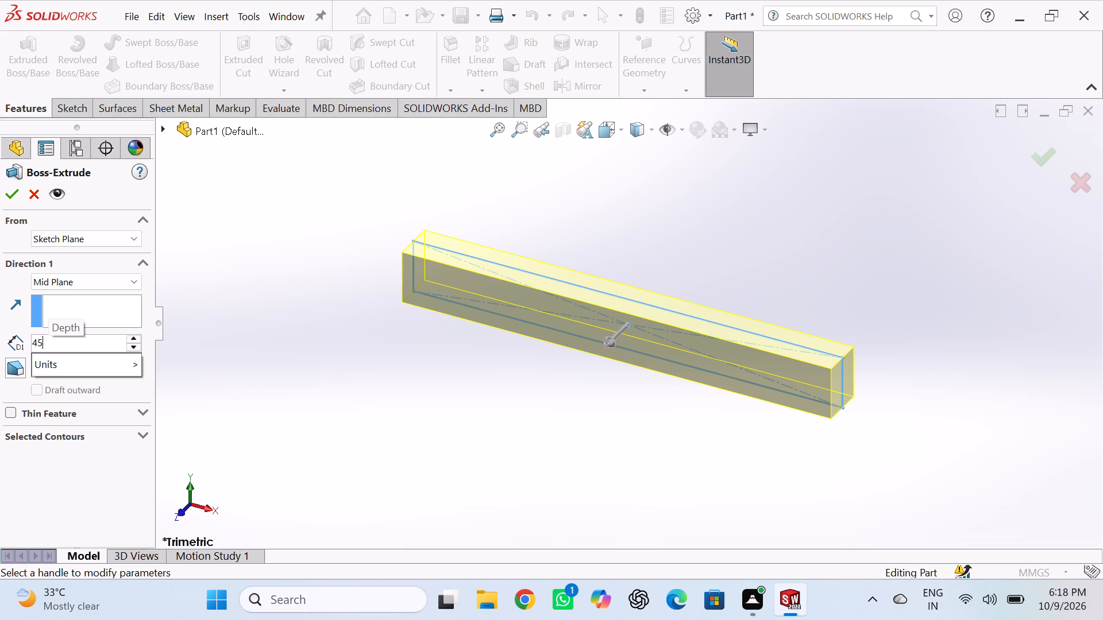
key(Return)
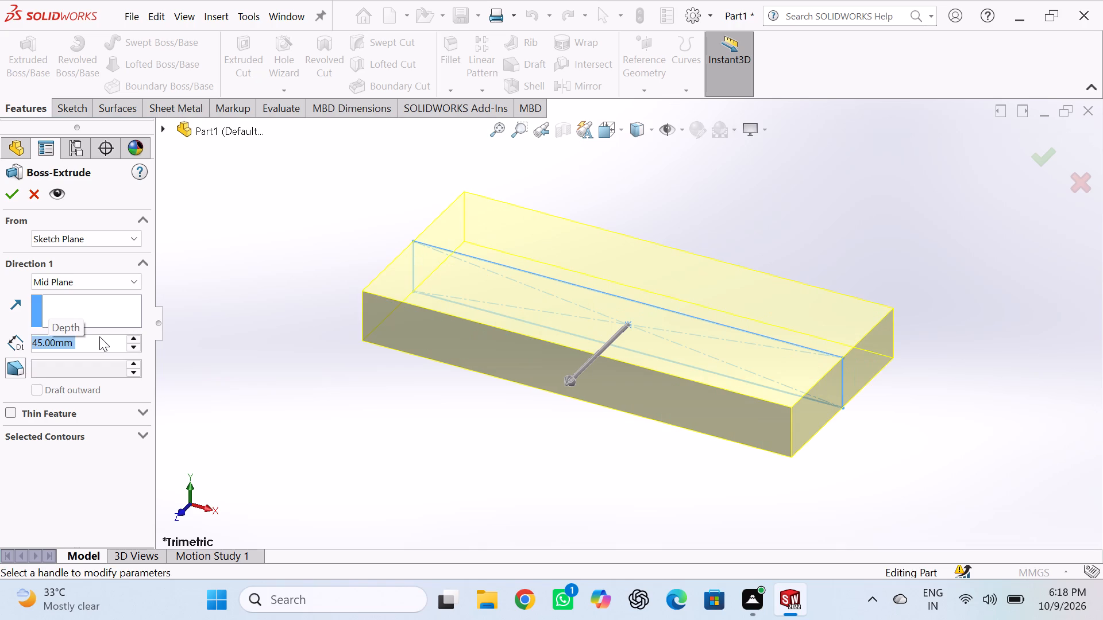
click(14, 194)
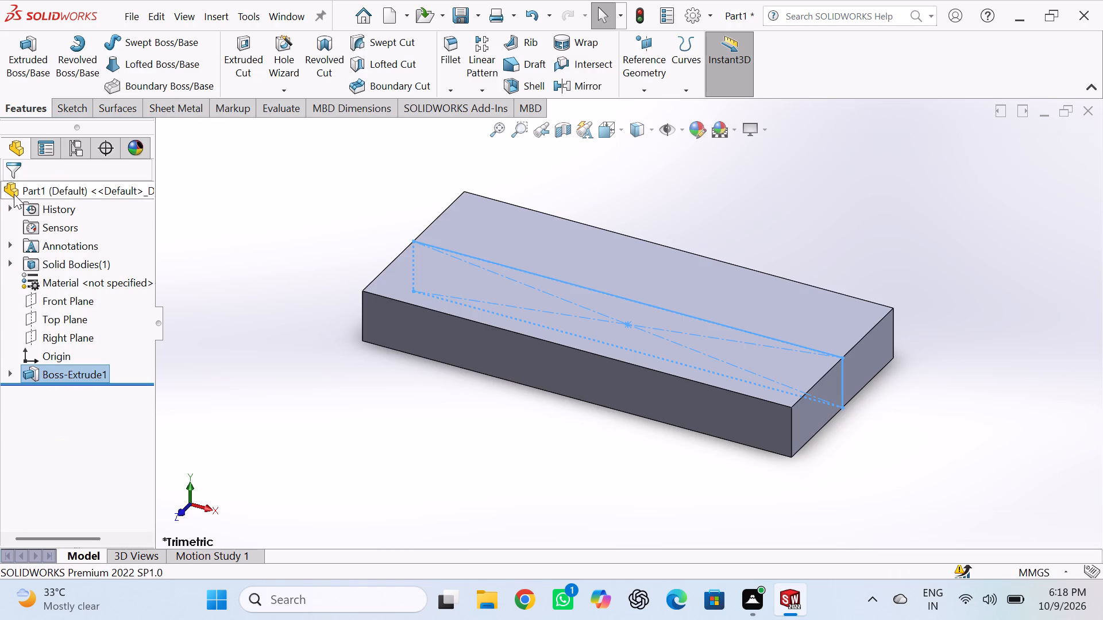
click(301, 433)
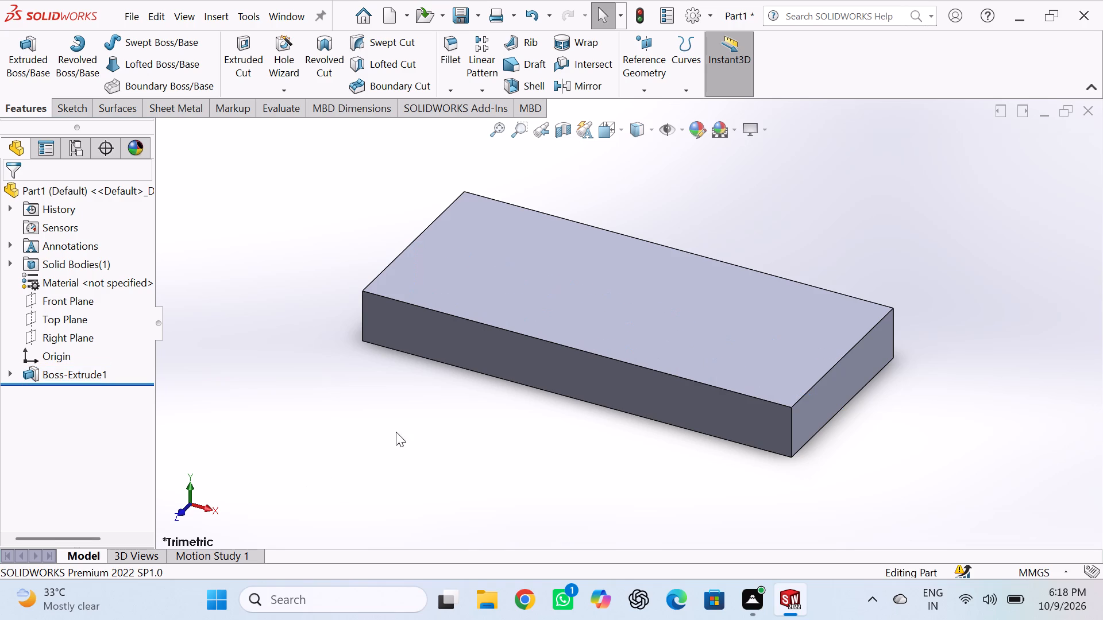
On the block's long front face, sketch a horizontal straight slot about 25 mm between centres and 5.5 mm wide, left of and level with the origin.
click(550, 367)
click(611, 330)
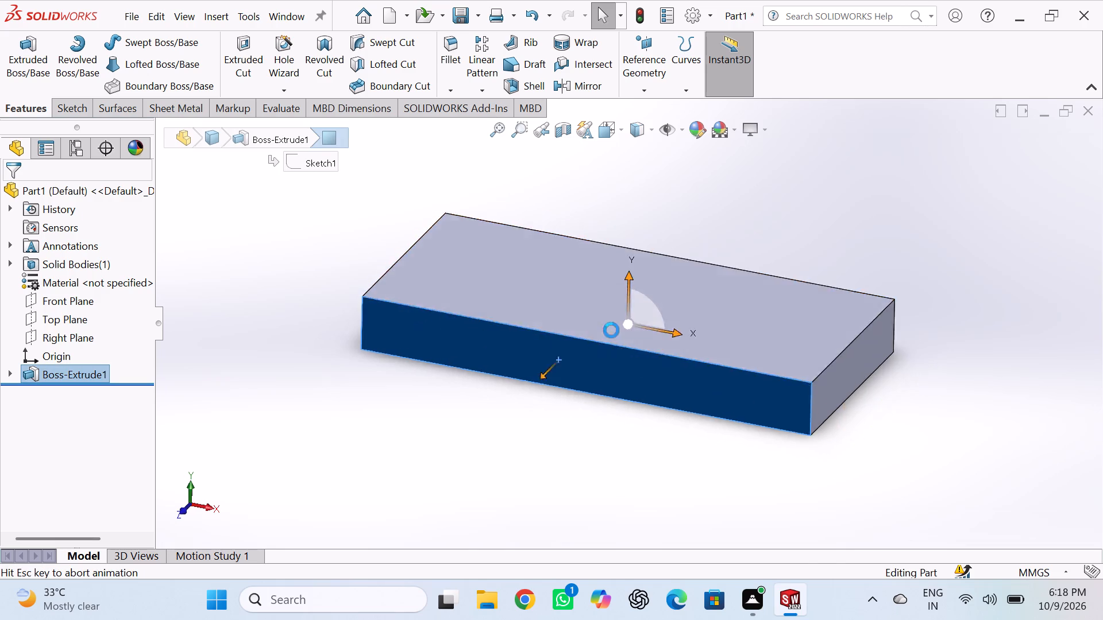
click(303, 296)
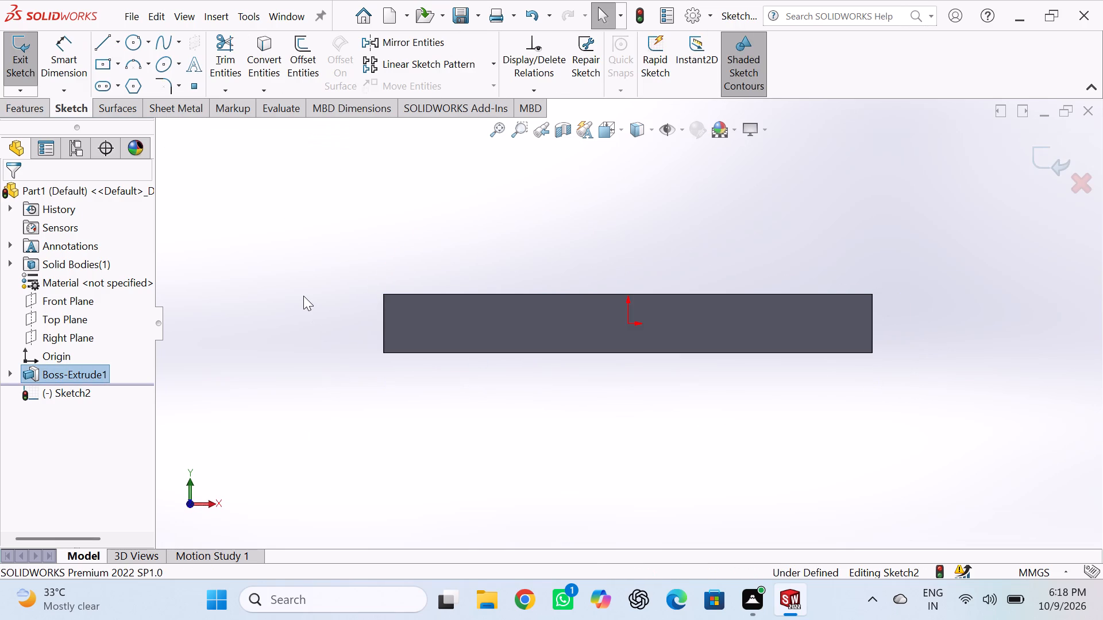
click(101, 84)
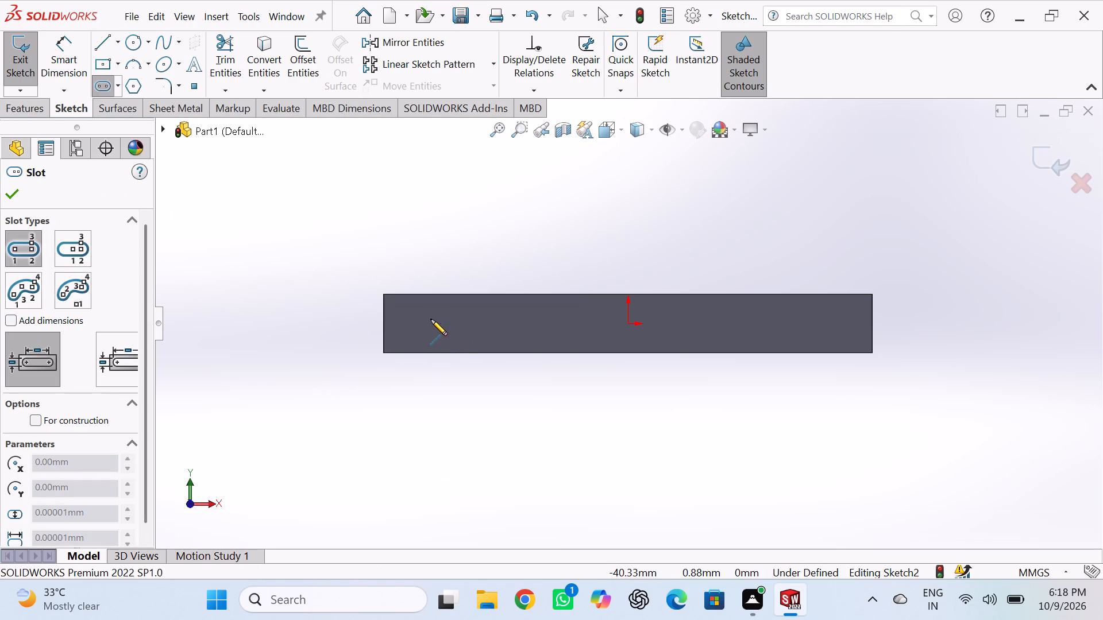
click(434, 324)
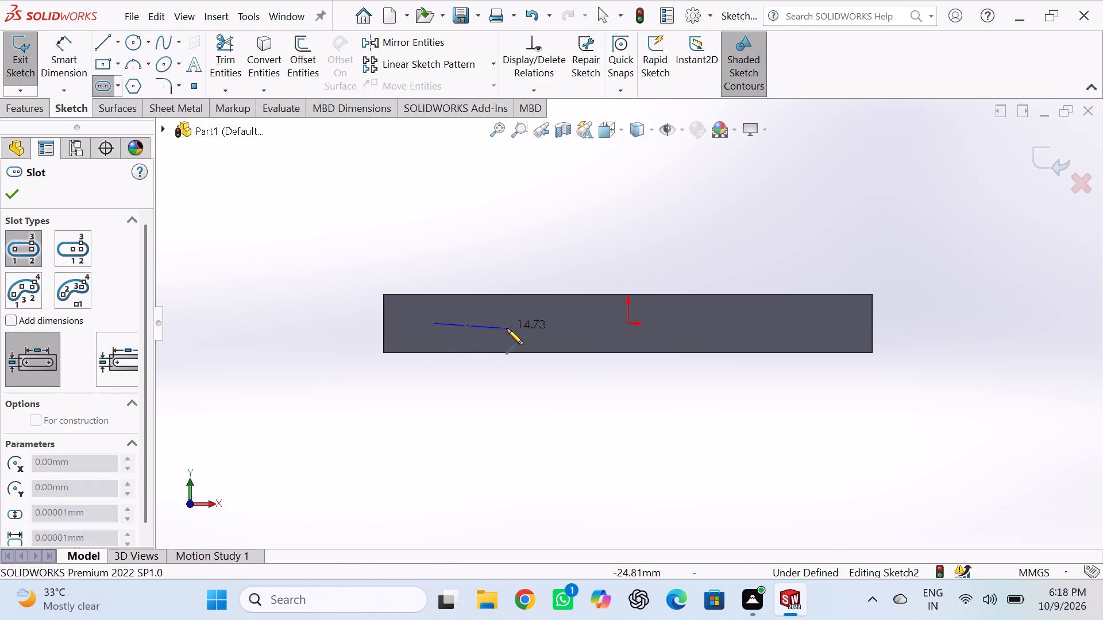
click(556, 327)
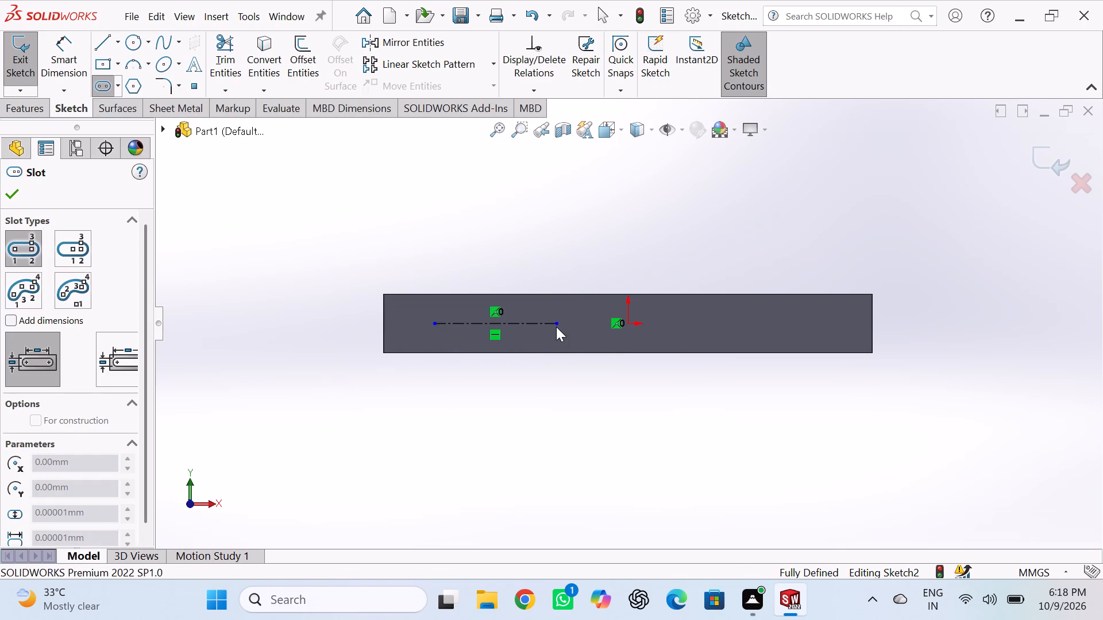
click(561, 337)
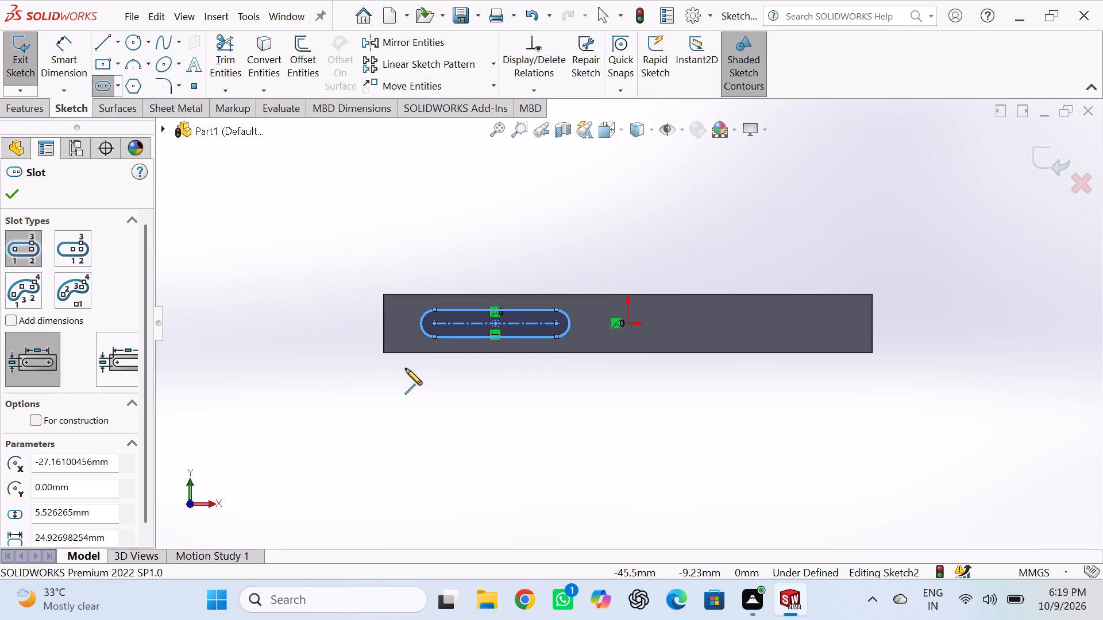
Dimension the slot's inner arc centre, the one nearest the origin, at 70 mm from the block's right end.
click(75, 72)
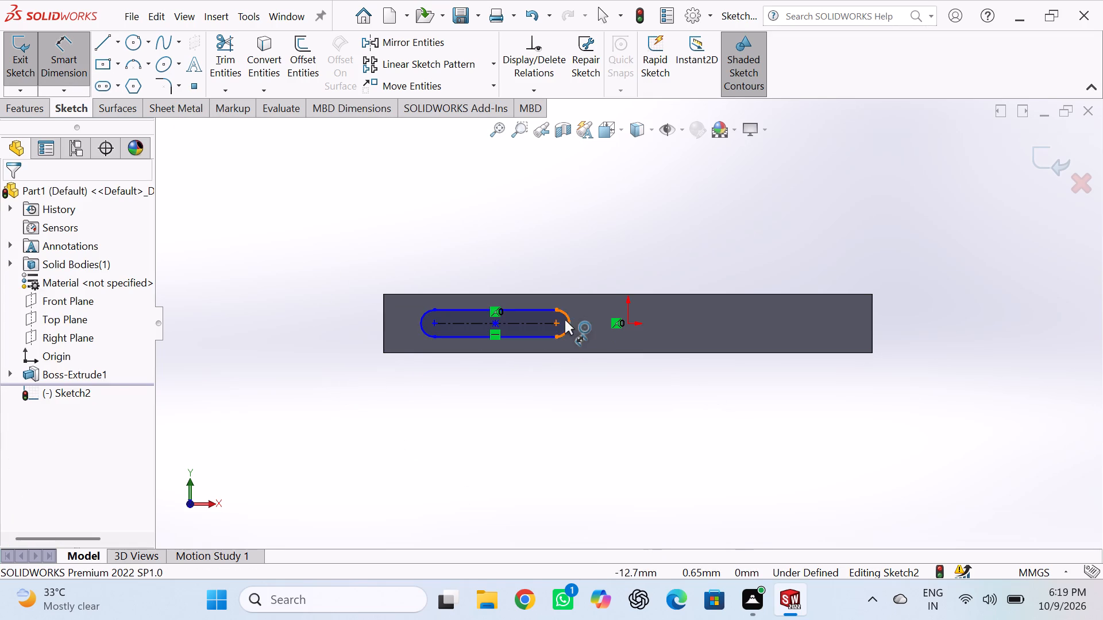
click(556, 323)
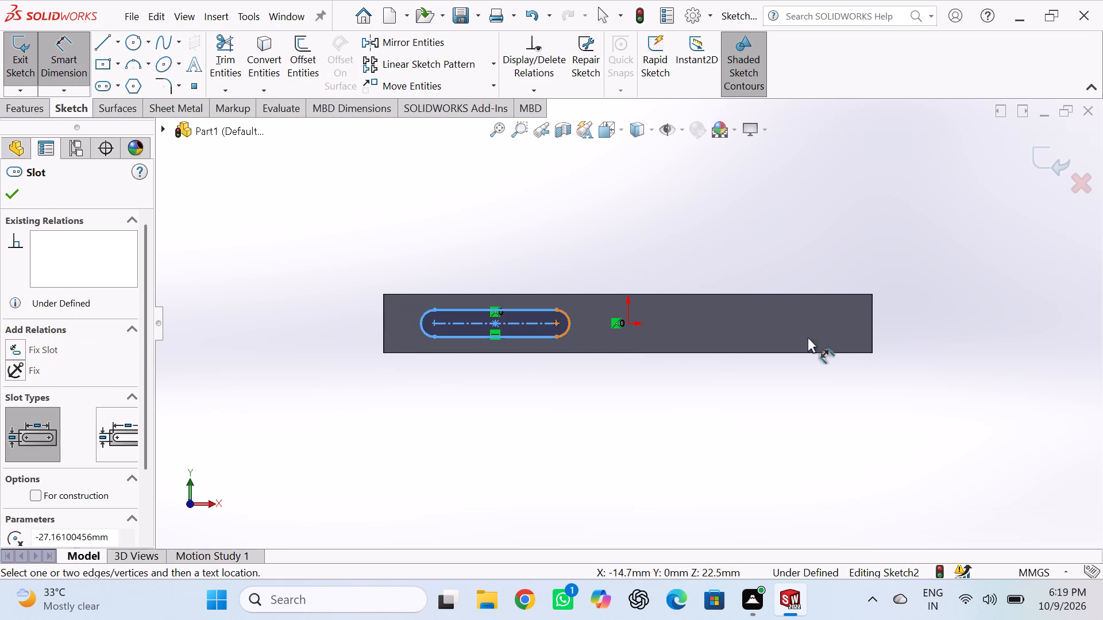
click(871, 336)
click(752, 393)
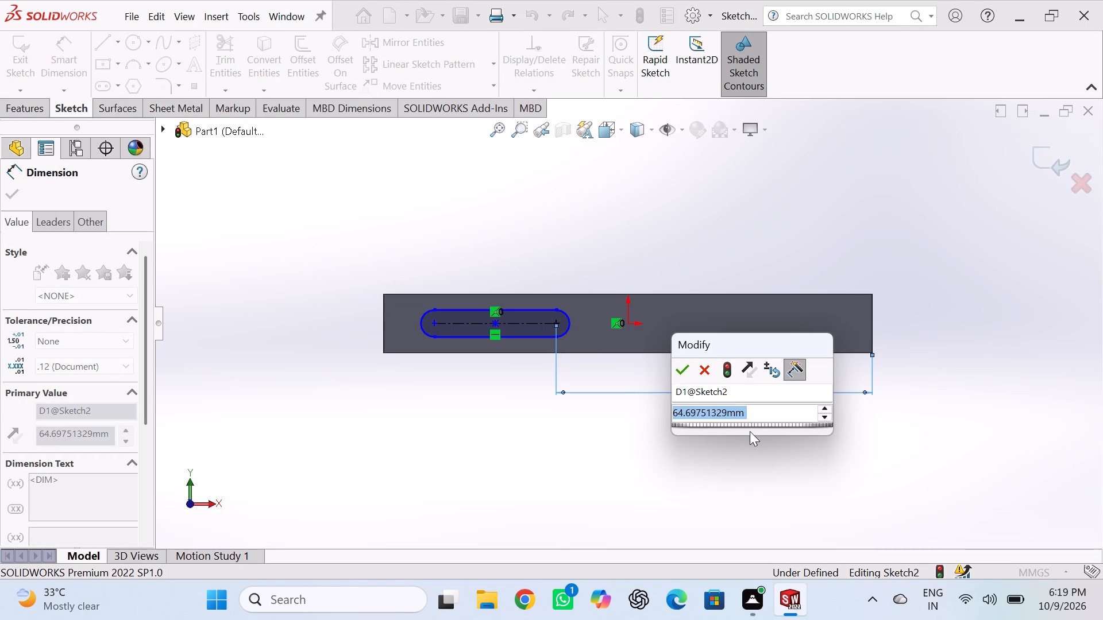
key(7)
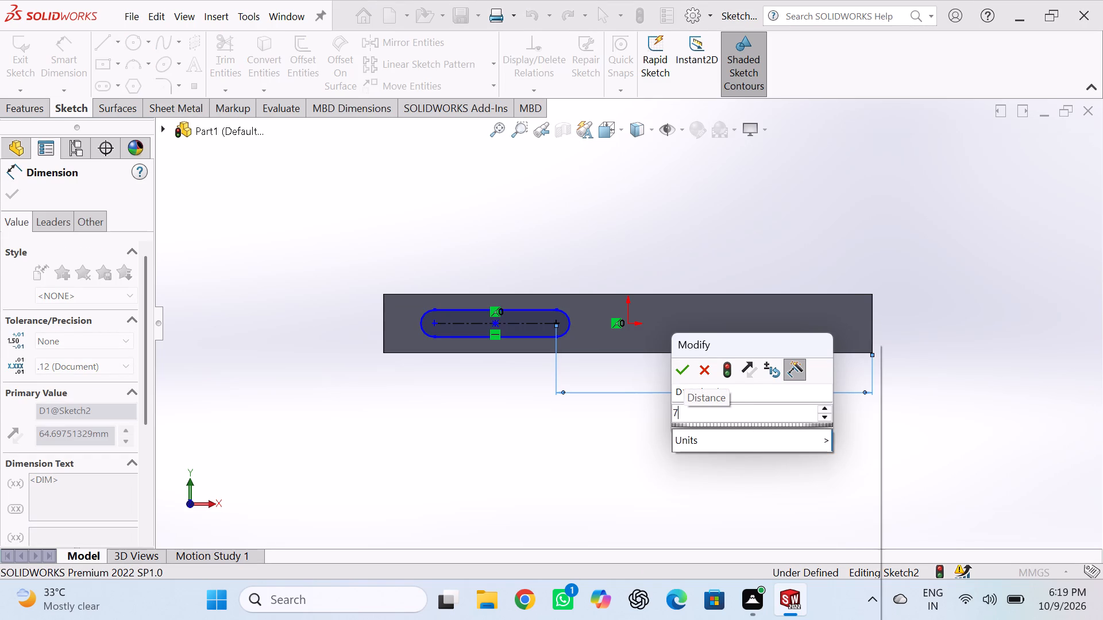
key(0)
key(Return)
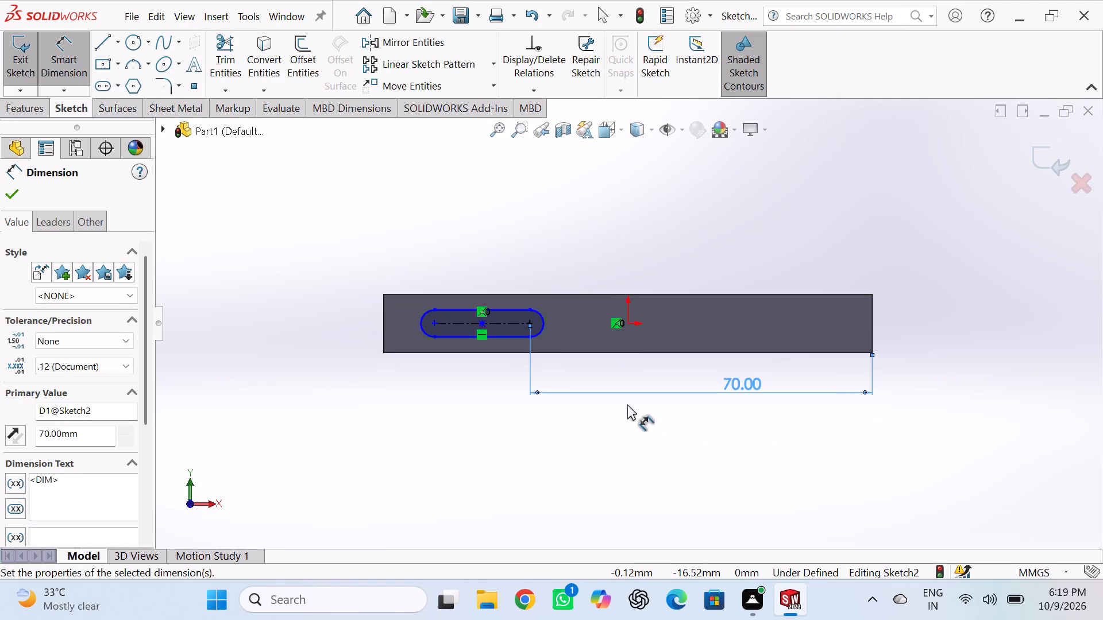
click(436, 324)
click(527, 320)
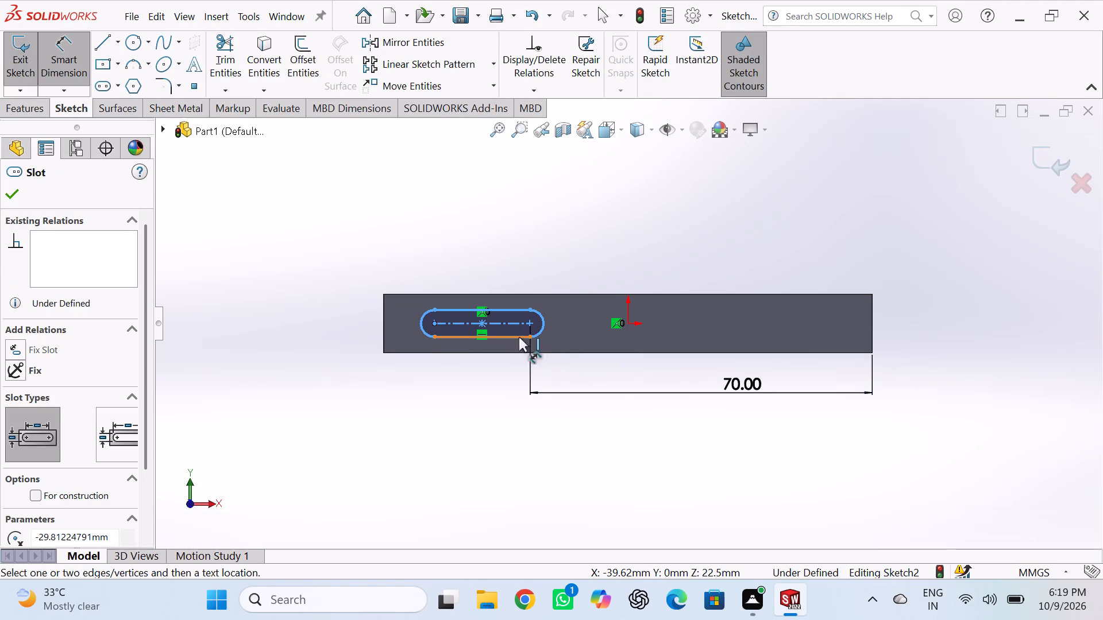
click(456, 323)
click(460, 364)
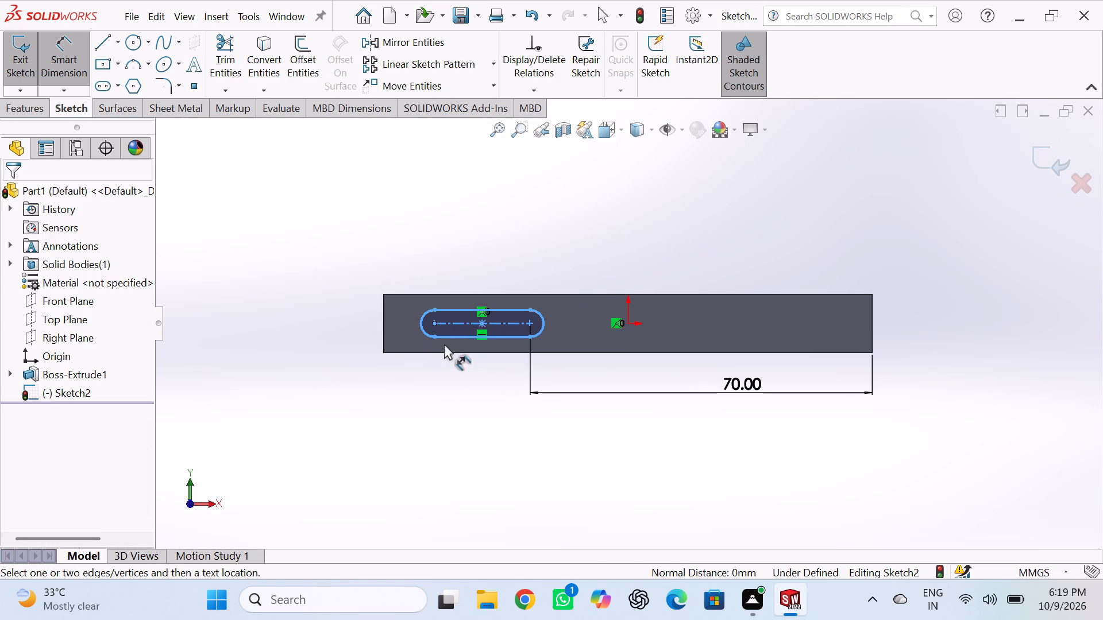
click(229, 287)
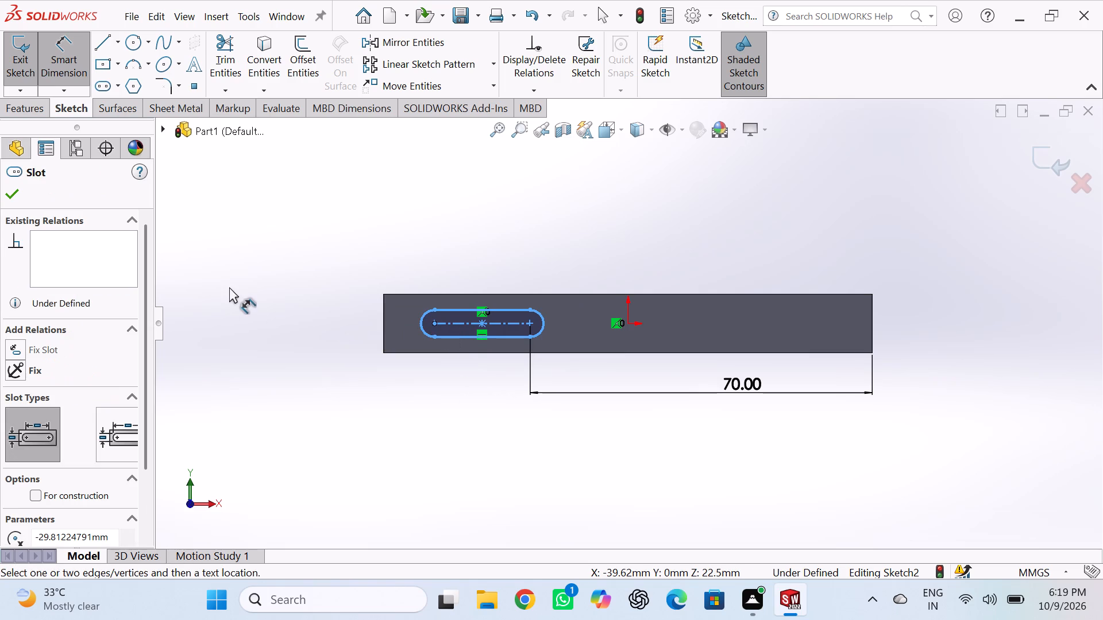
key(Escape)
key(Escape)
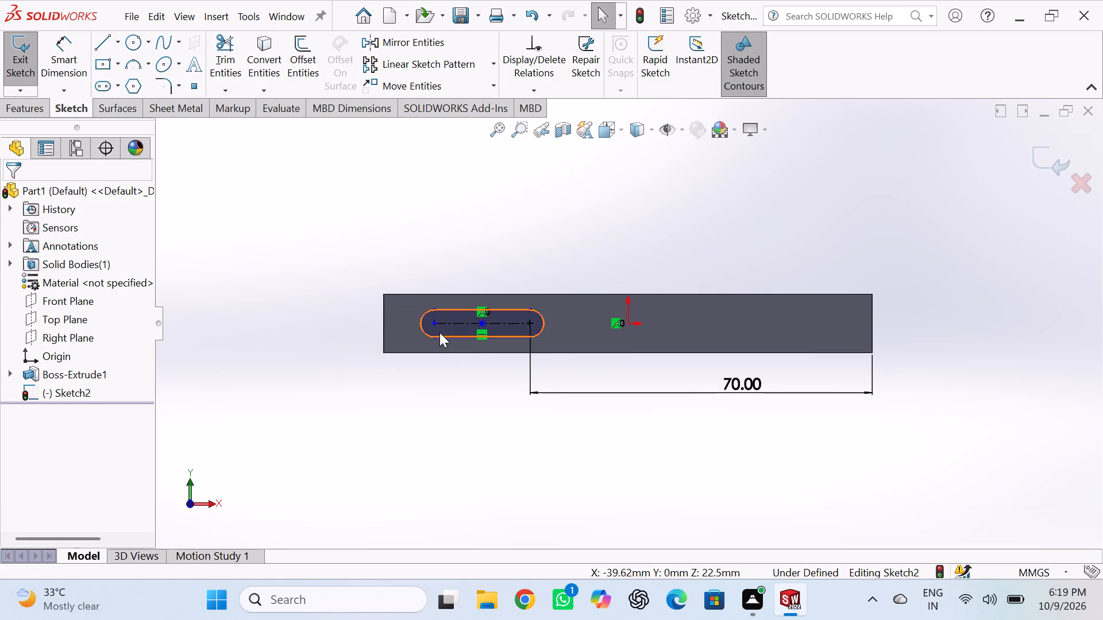
Dimension the distance between the slot's two arc centres to 25 mm.
click(71, 56)
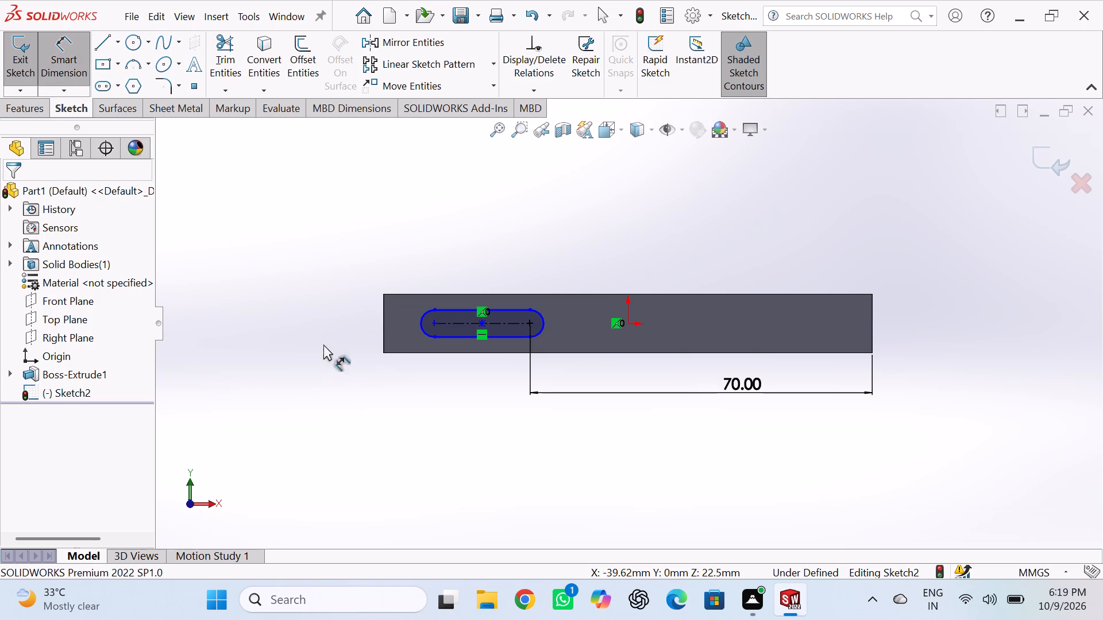
click(434, 325)
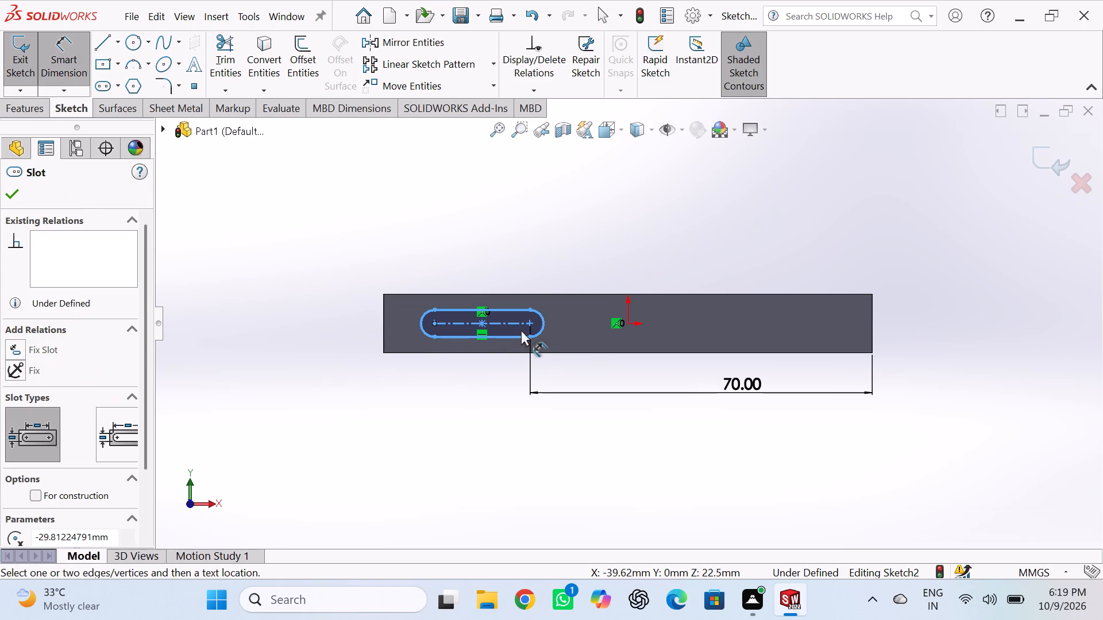
ctrl+click(527, 323)
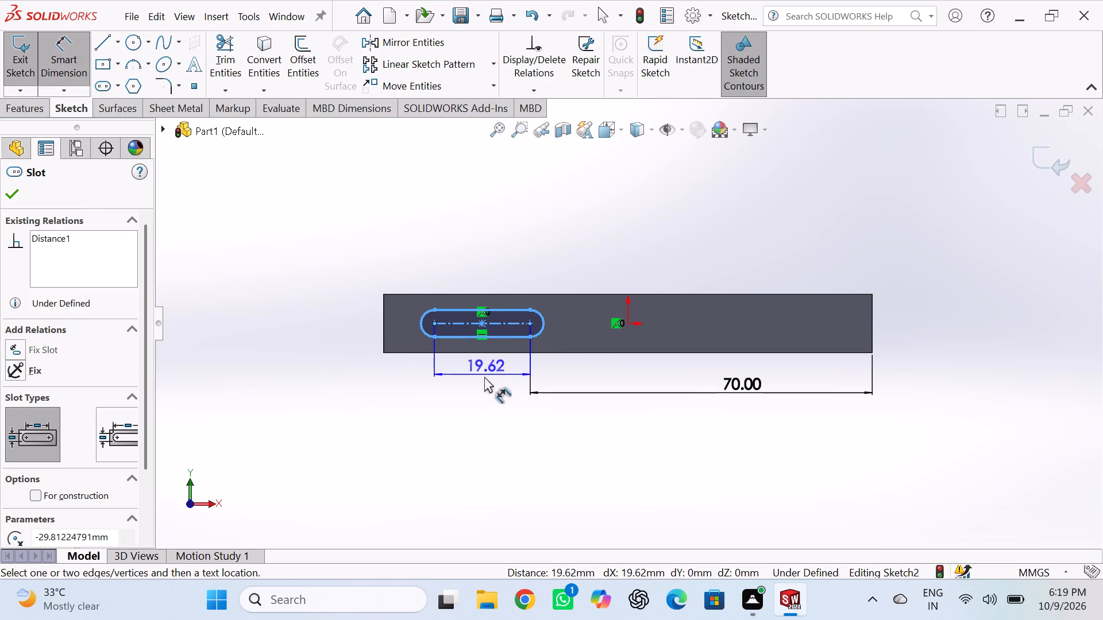
click(487, 391)
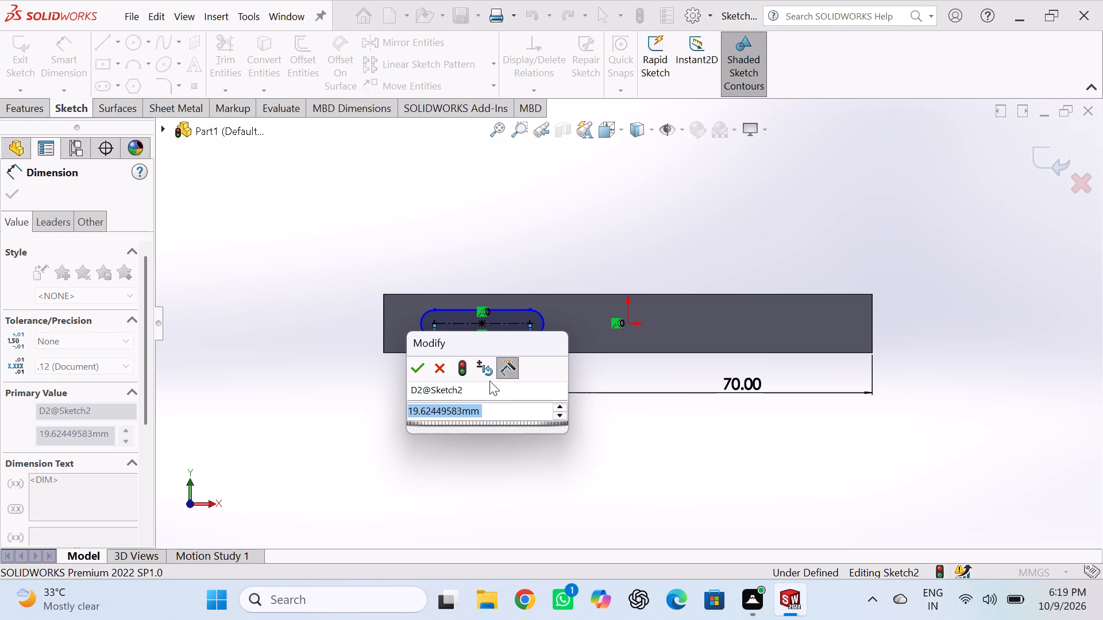
key(2)
key(5)
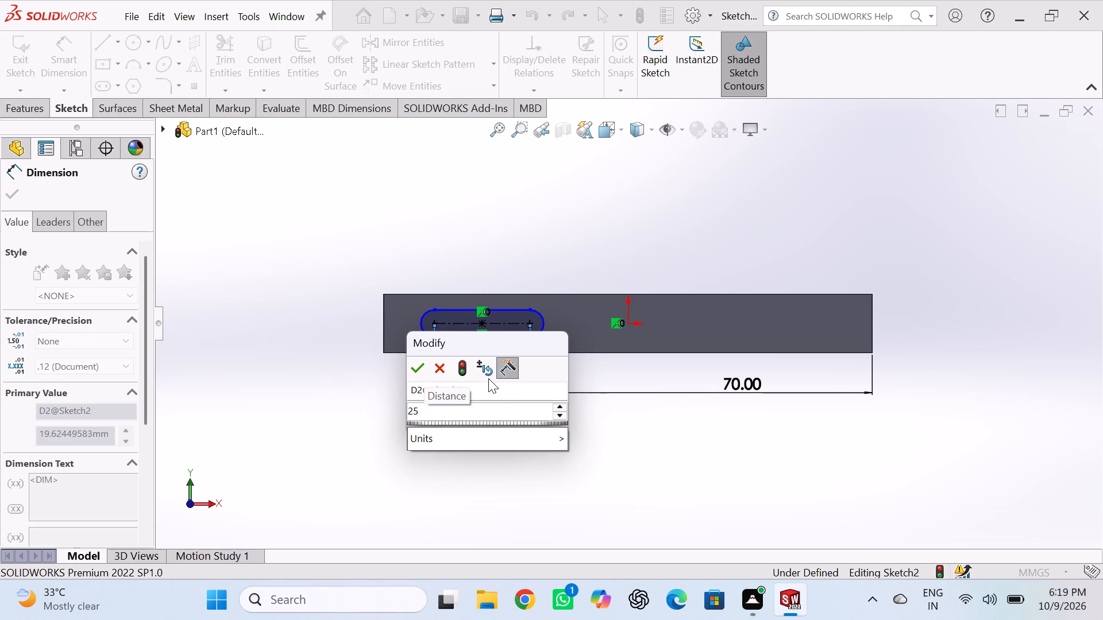
key(Return)
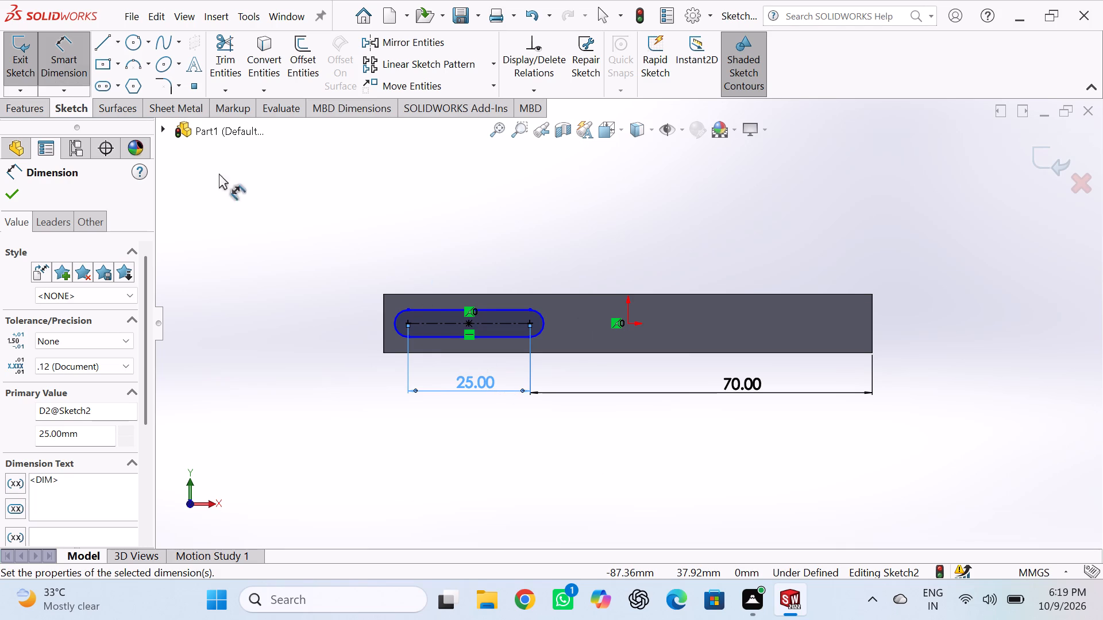
Dimension the radius of the slot's rounded end nearest the origin to 2.5 mm.
click(541, 319)
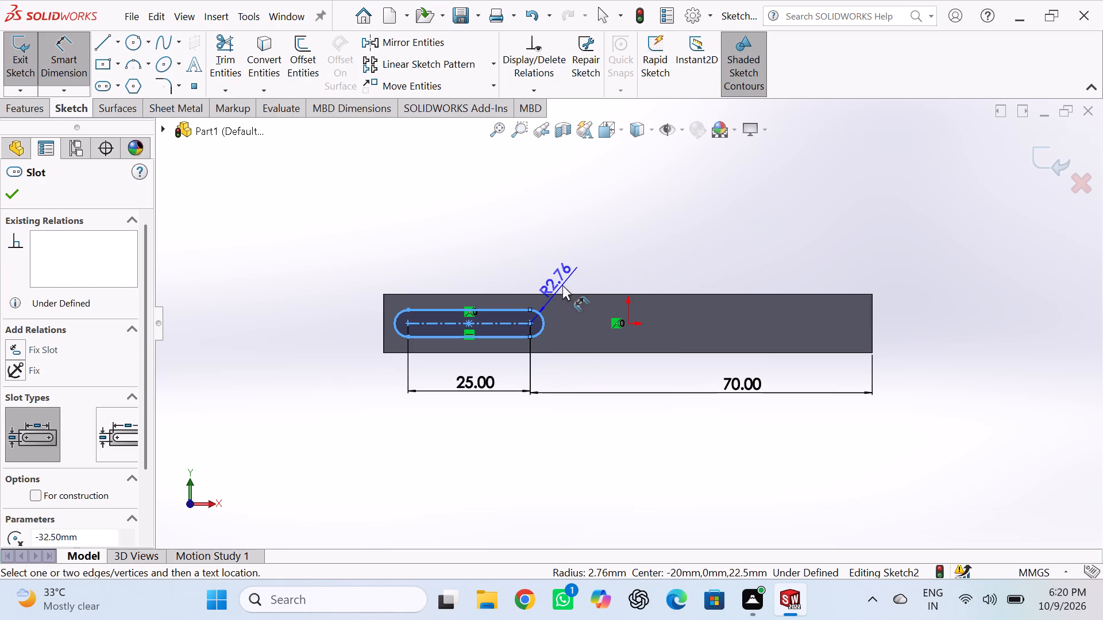
click(562, 285)
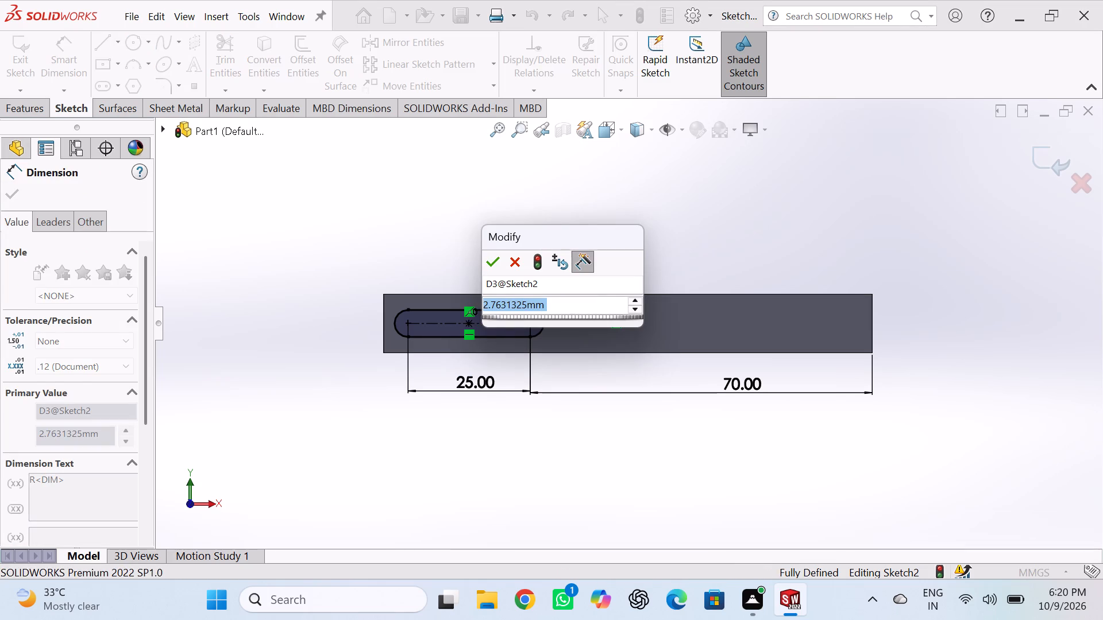
text(2.)
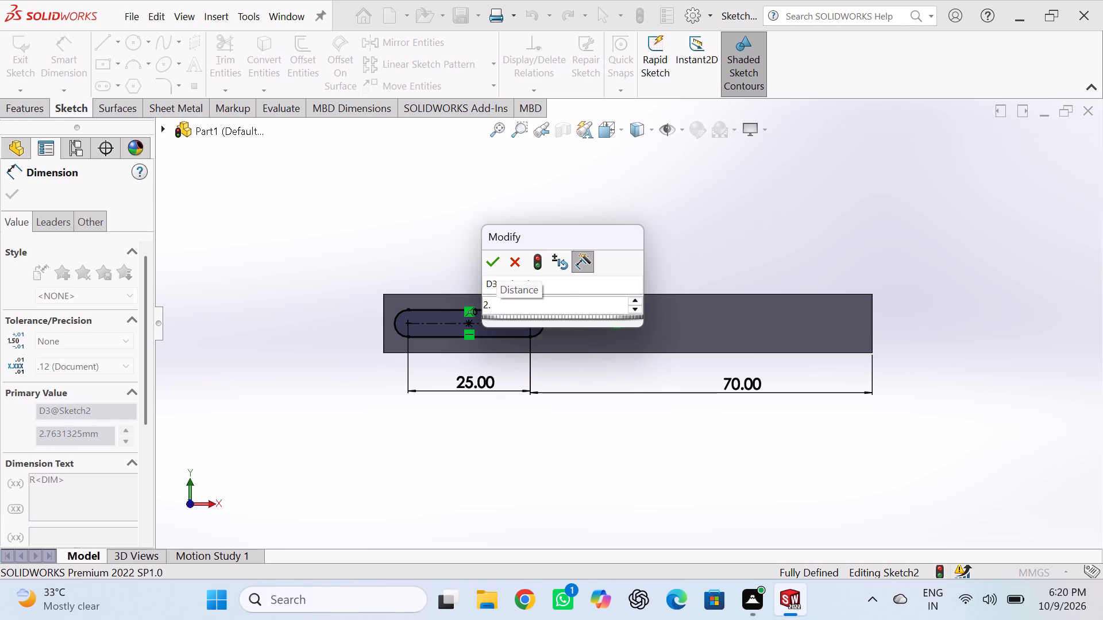
key(5)
key(Return)
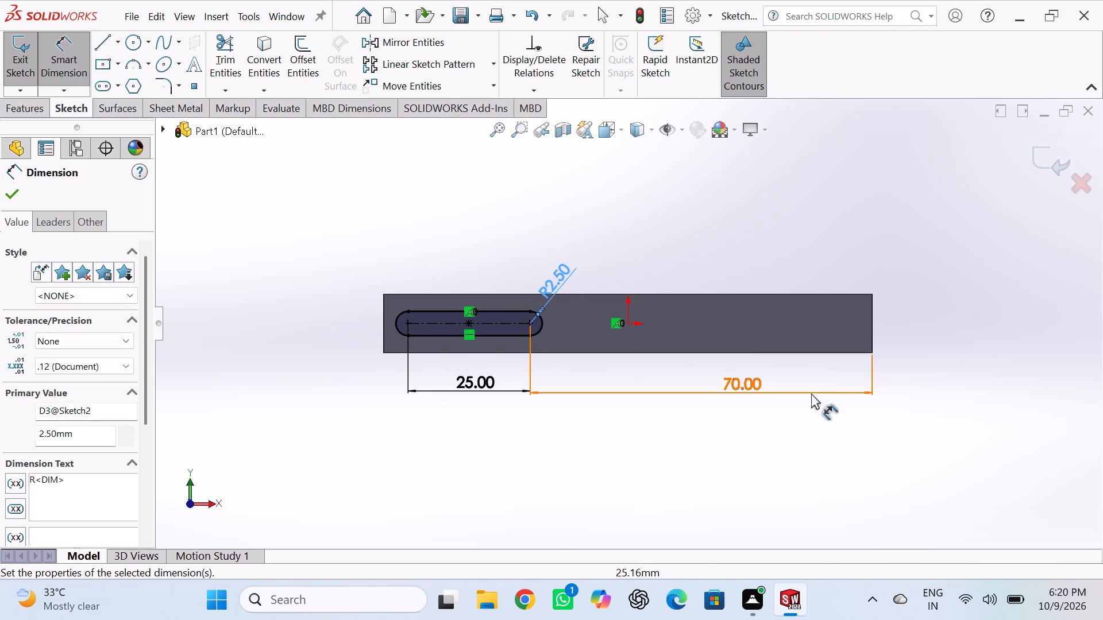
Sketch a circle about 6.3 mm in diameter near the block's right end, level with the origin and about 44 mm from it.
click(128, 41)
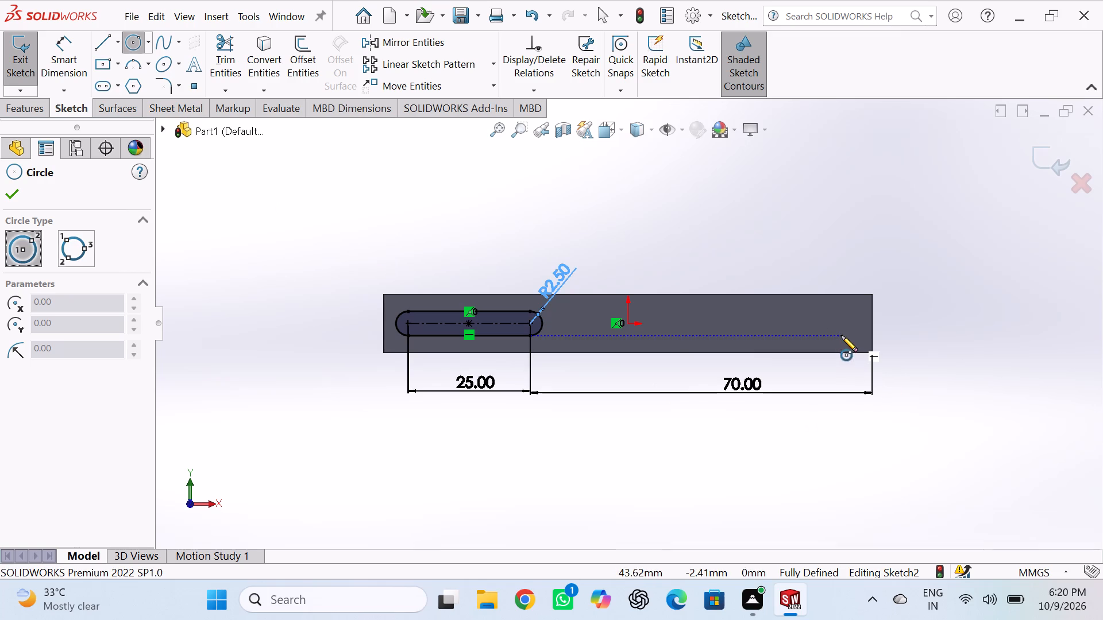
click(843, 325)
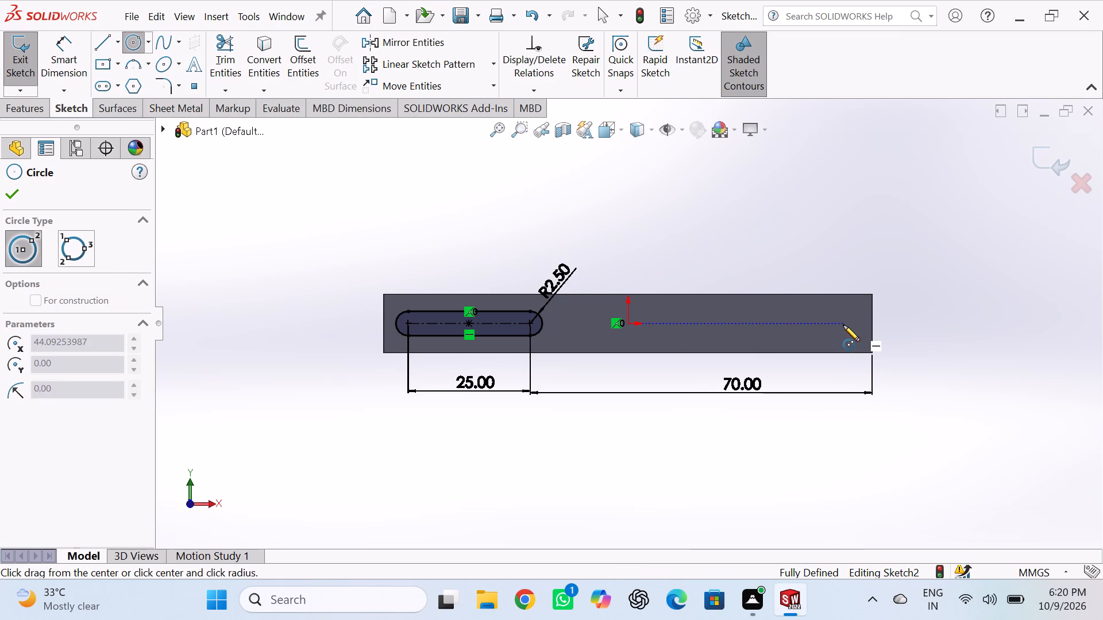
click(853, 335)
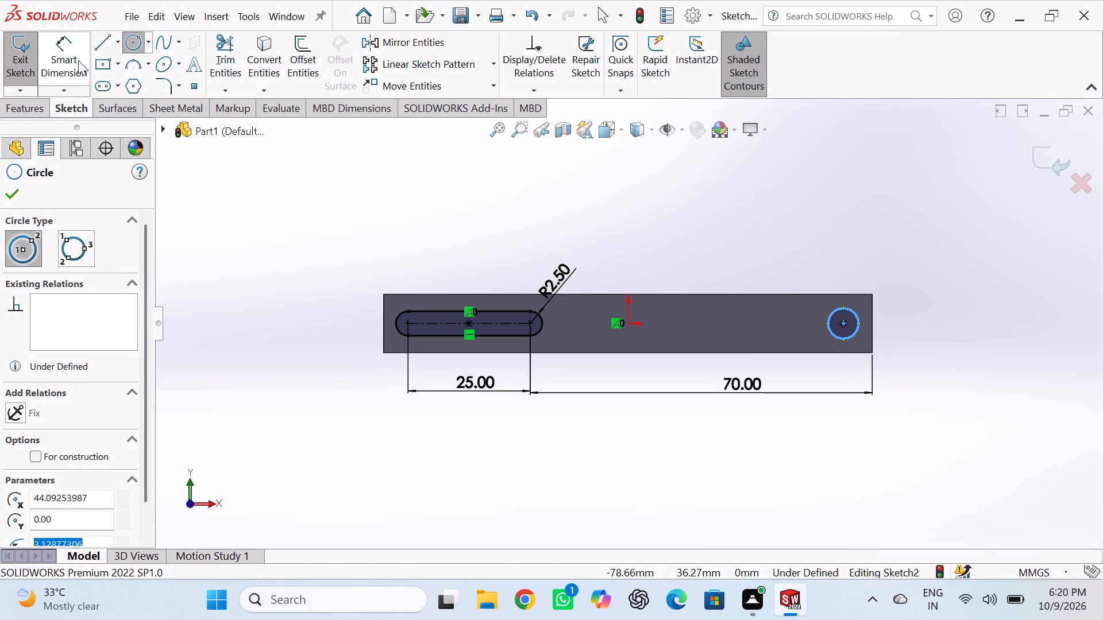
Dimension the circle's diameter to 5 mm.
click(78, 60)
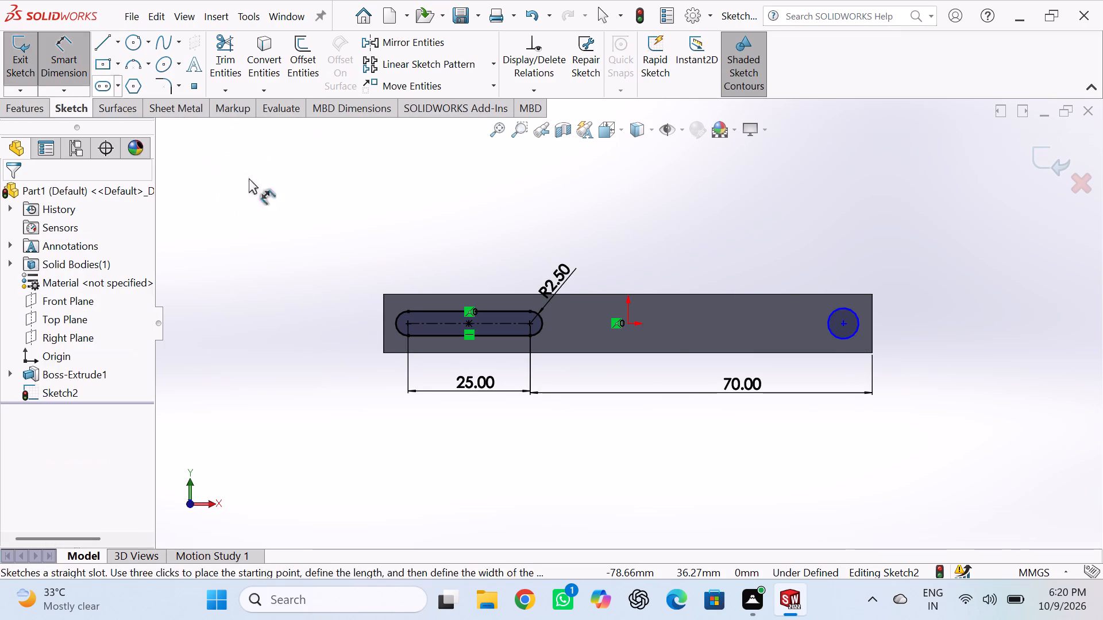
click(857, 313)
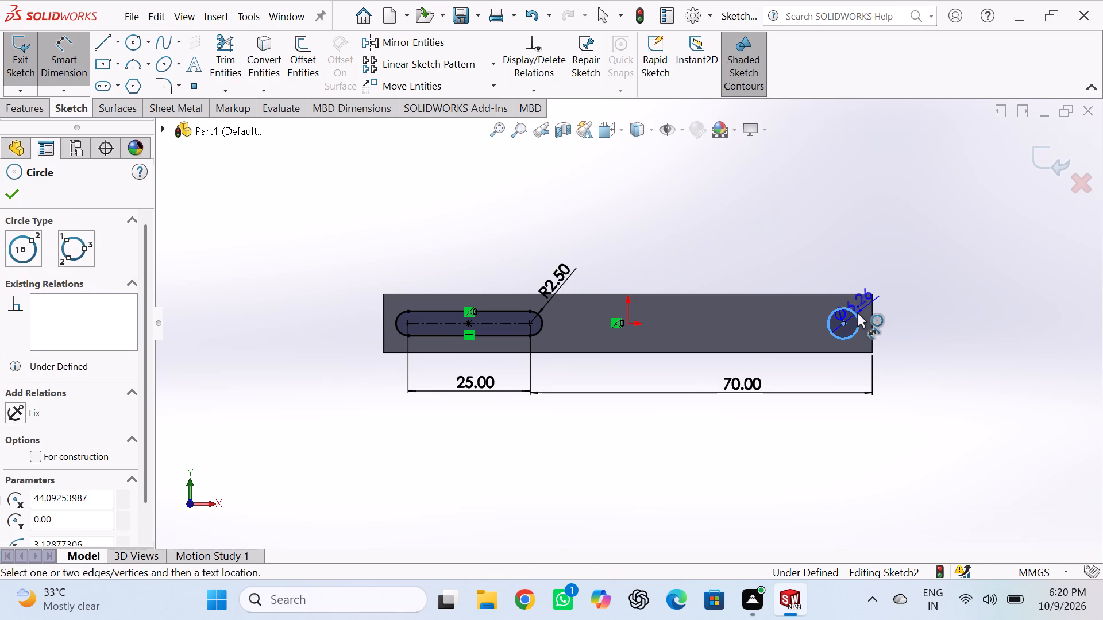
click(885, 290)
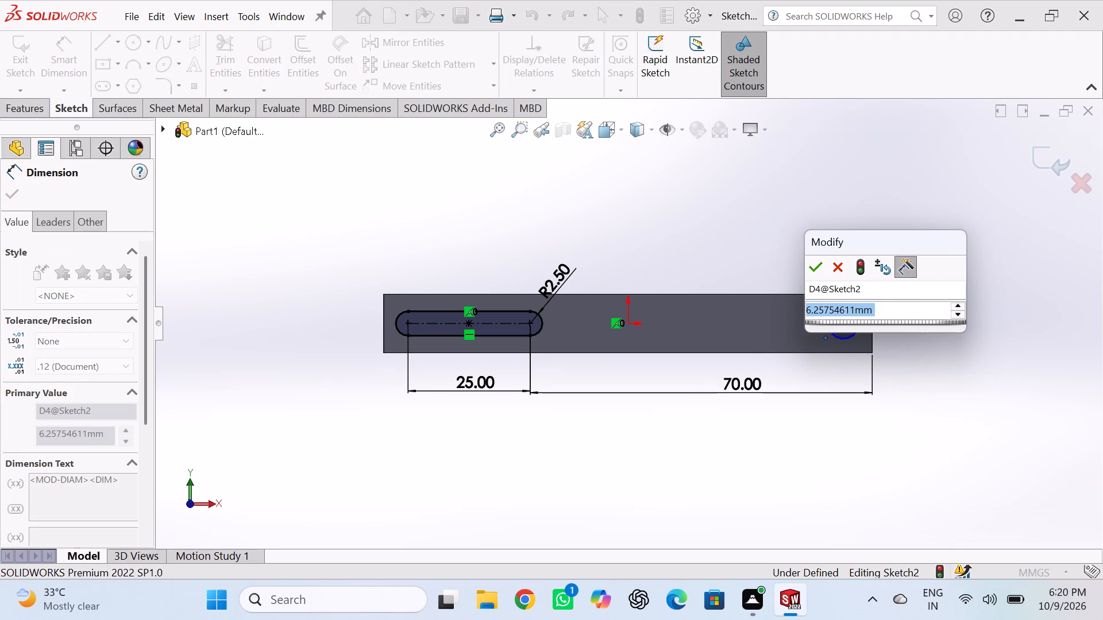
key(5)
key(Return)
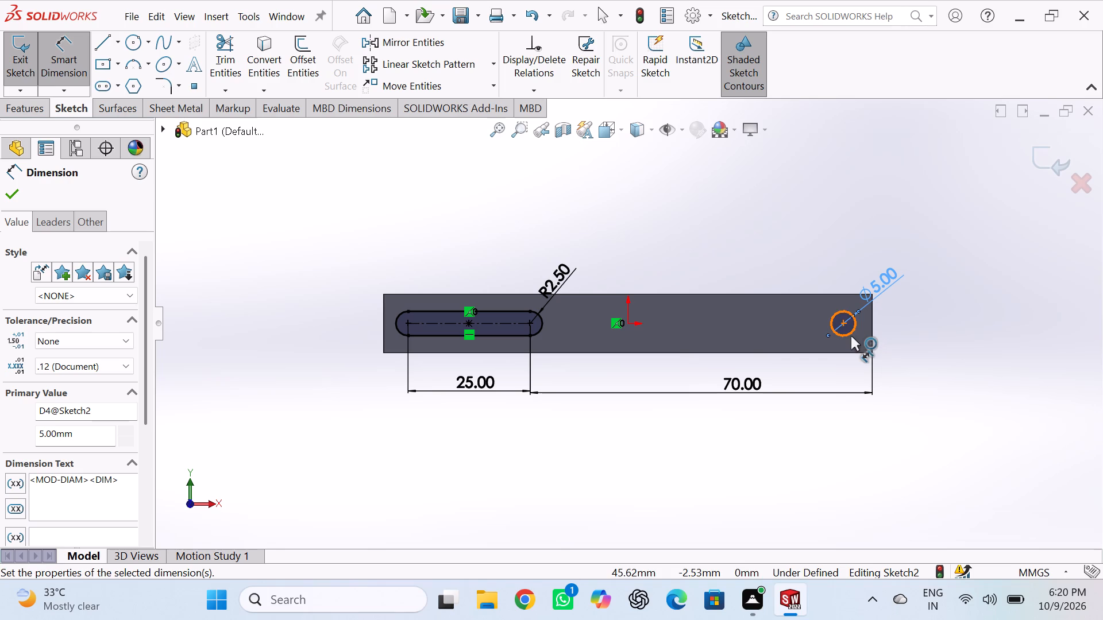
Dimension the circle's centre 5 mm from the block's right end and 6 mm above its bottom edge, and finish the sketch.
click(842, 321)
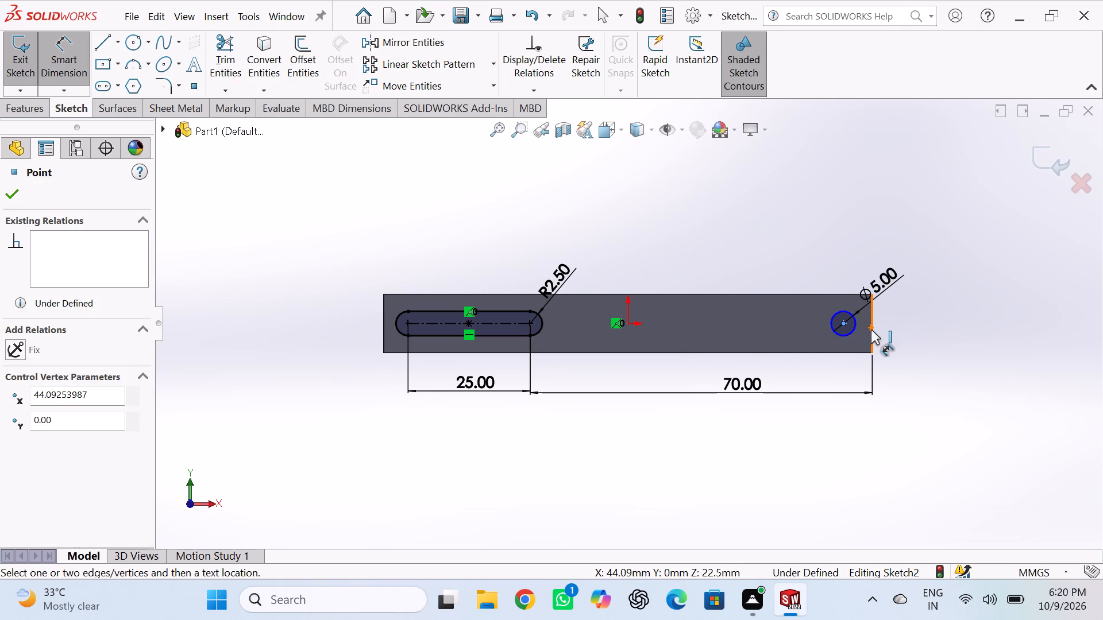
click(871, 330)
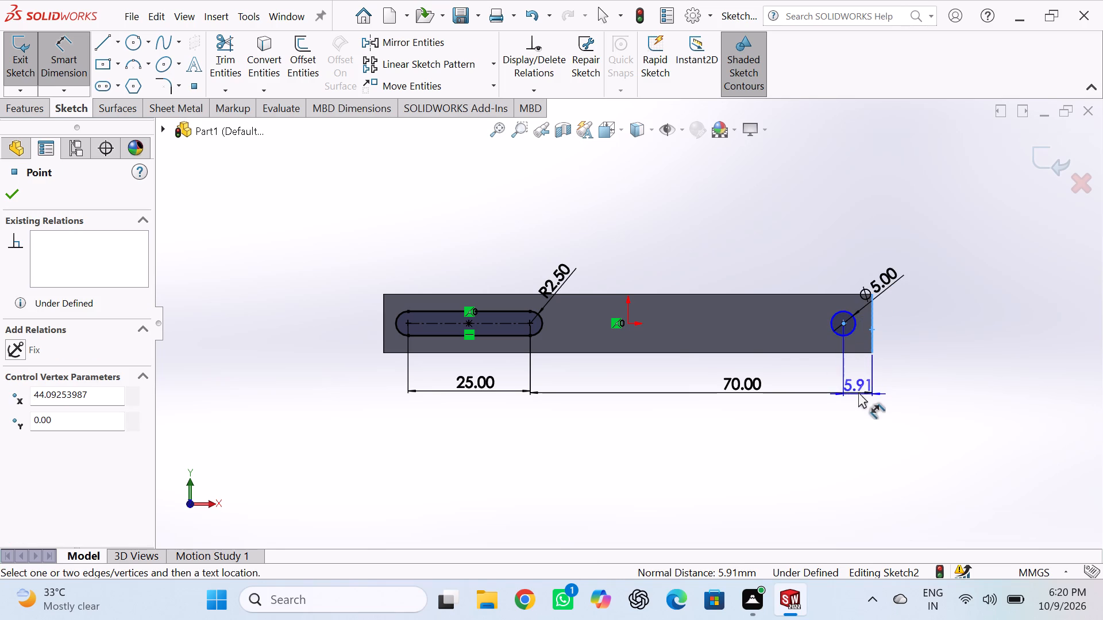
click(857, 382)
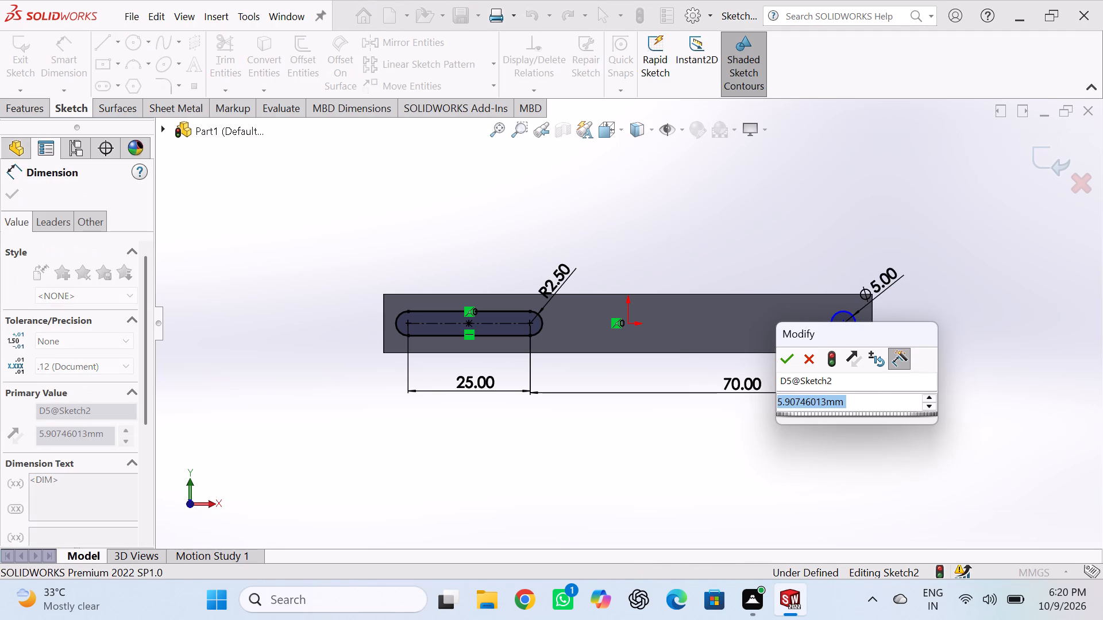
key(5)
key(Return)
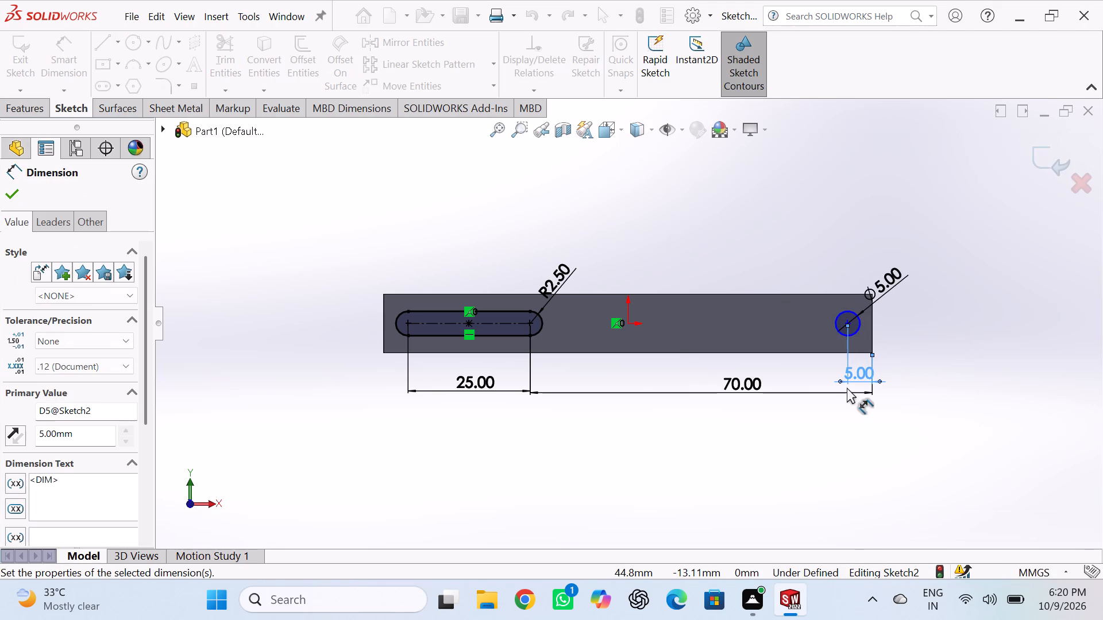
click(849, 323)
click(857, 354)
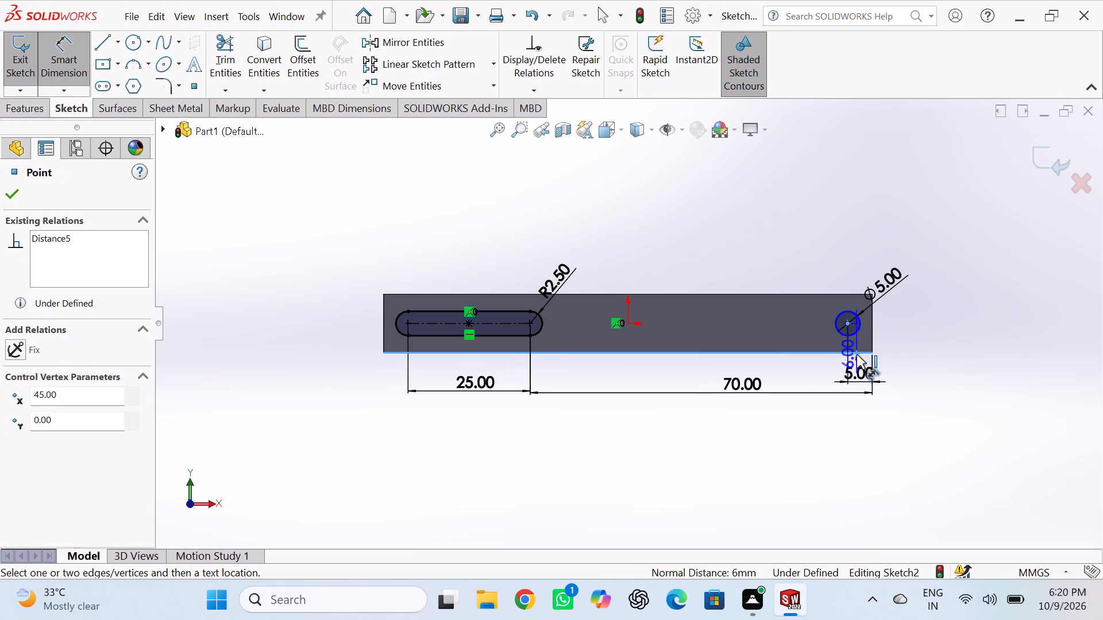
click(903, 343)
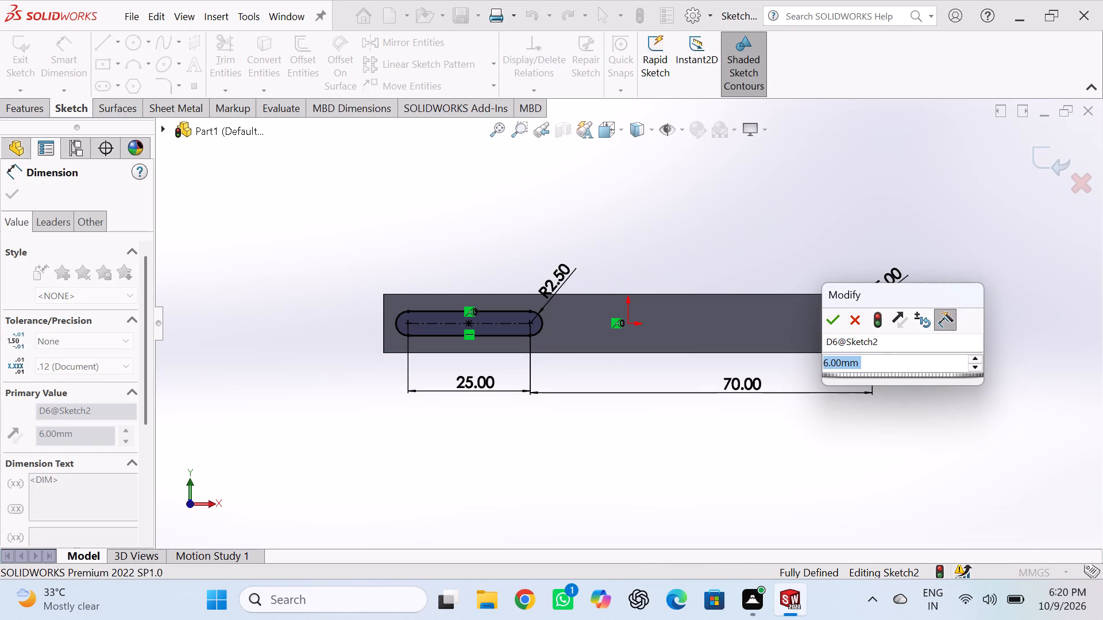
click(833, 323)
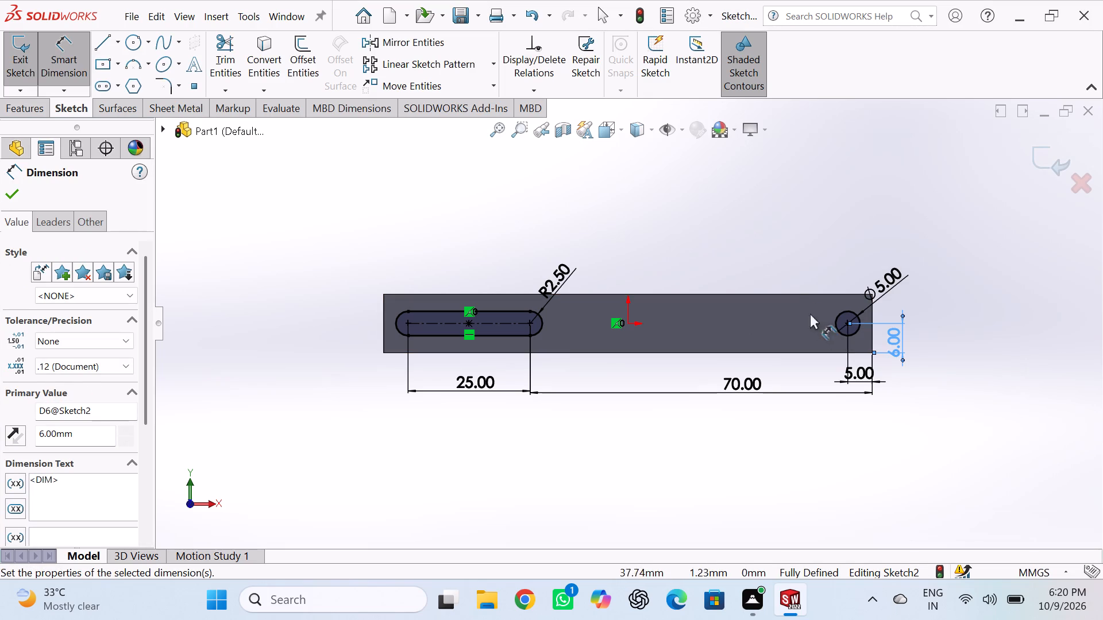
click(1039, 160)
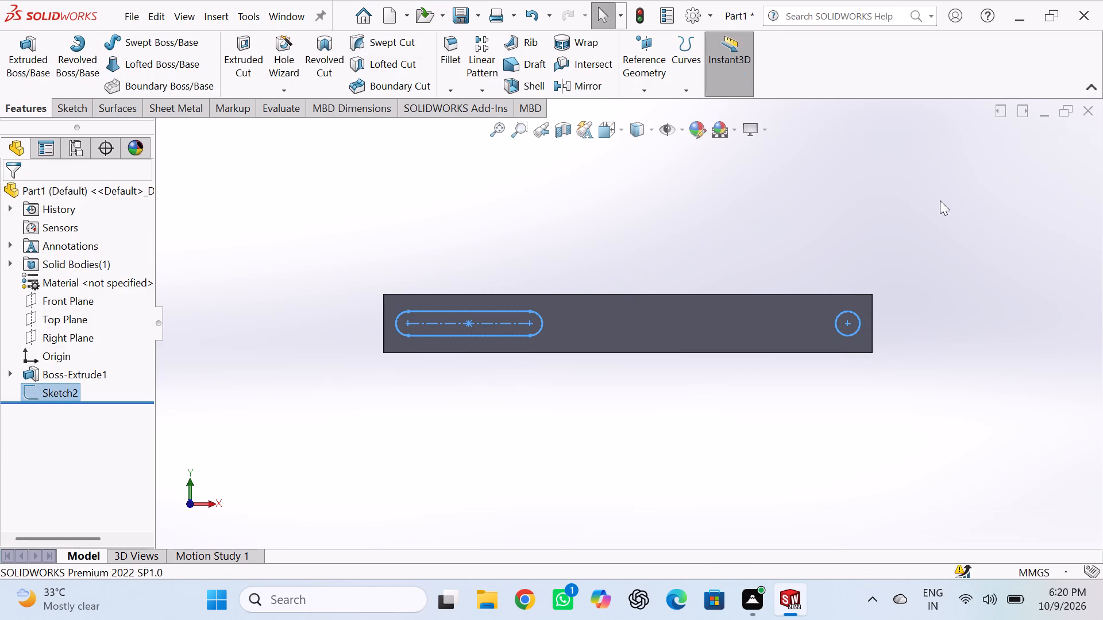
Cut-extrude the slot and circle sketch from the sketch plane through the block with the Up To Next end condition.
click(244, 64)
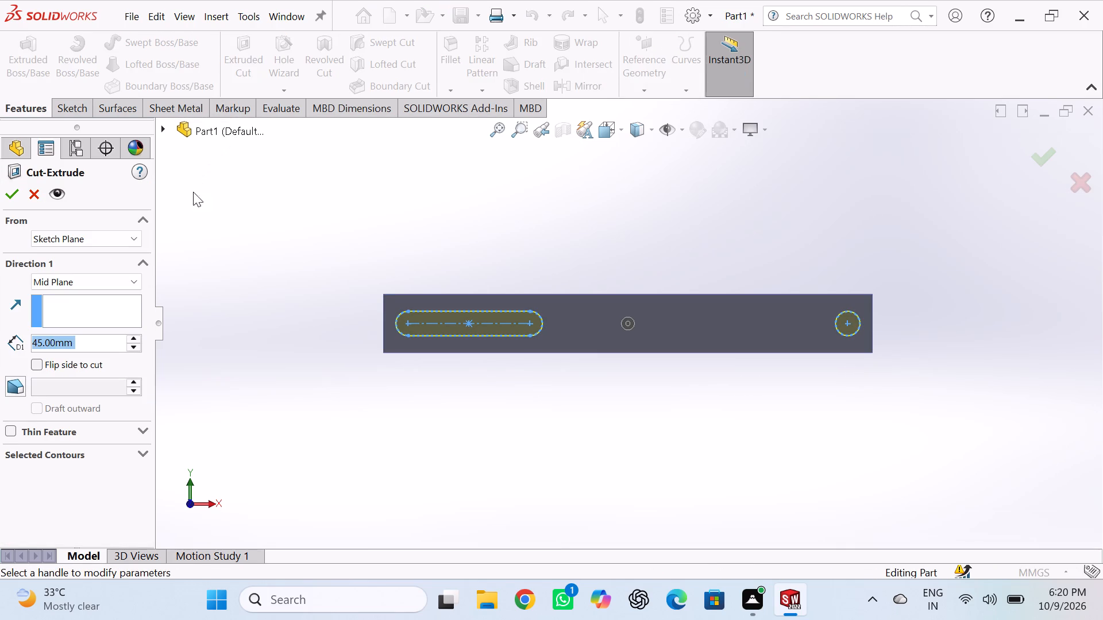
click(133, 285)
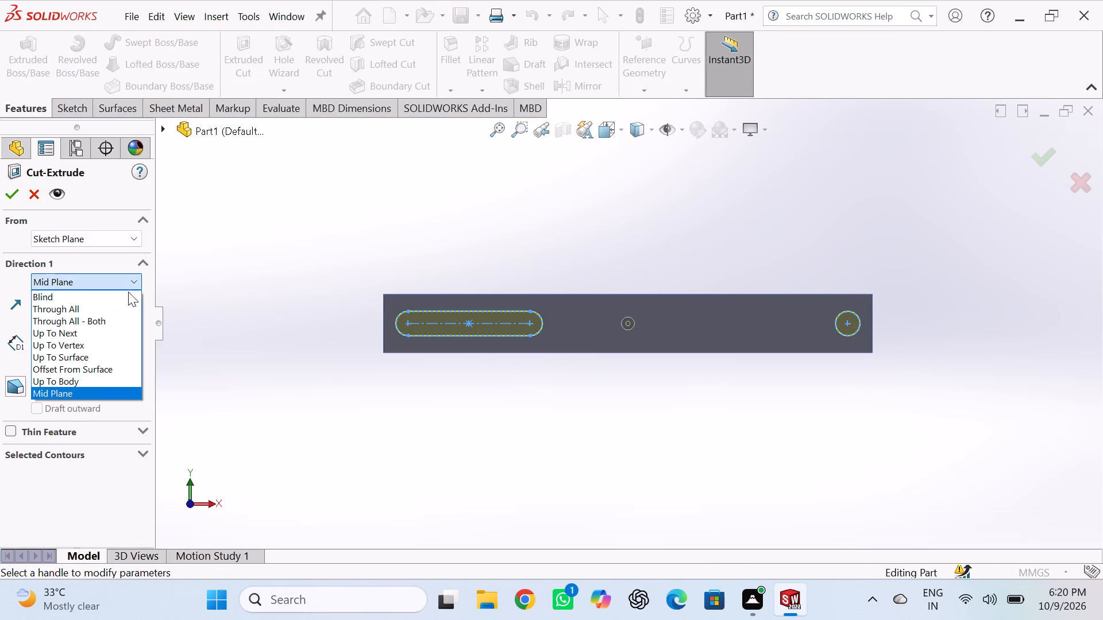
click(124, 298)
click(133, 284)
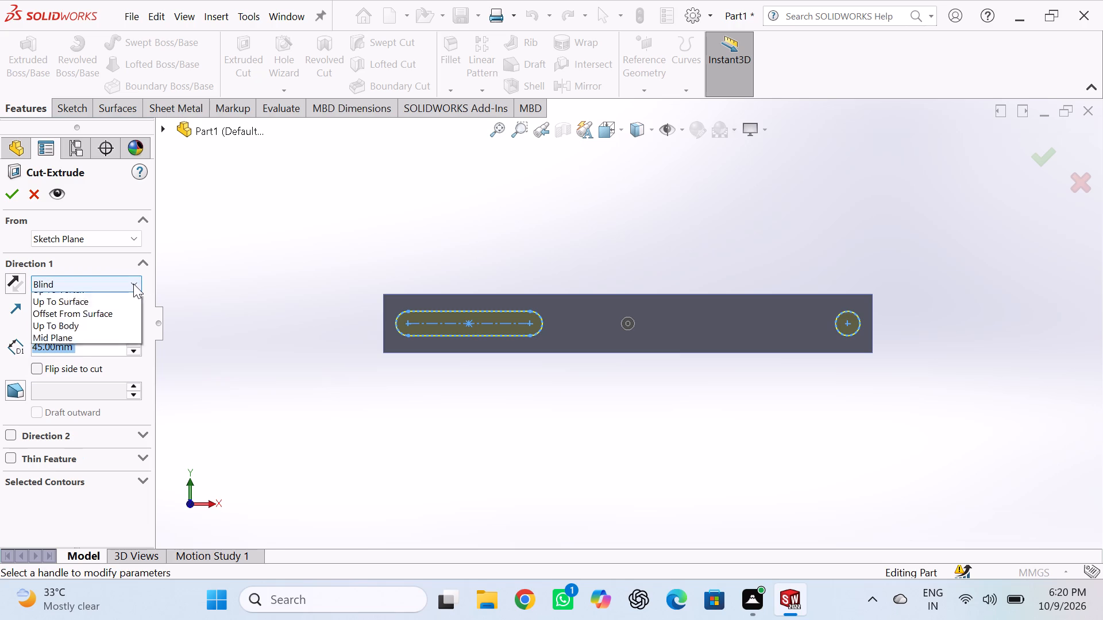
click(102, 334)
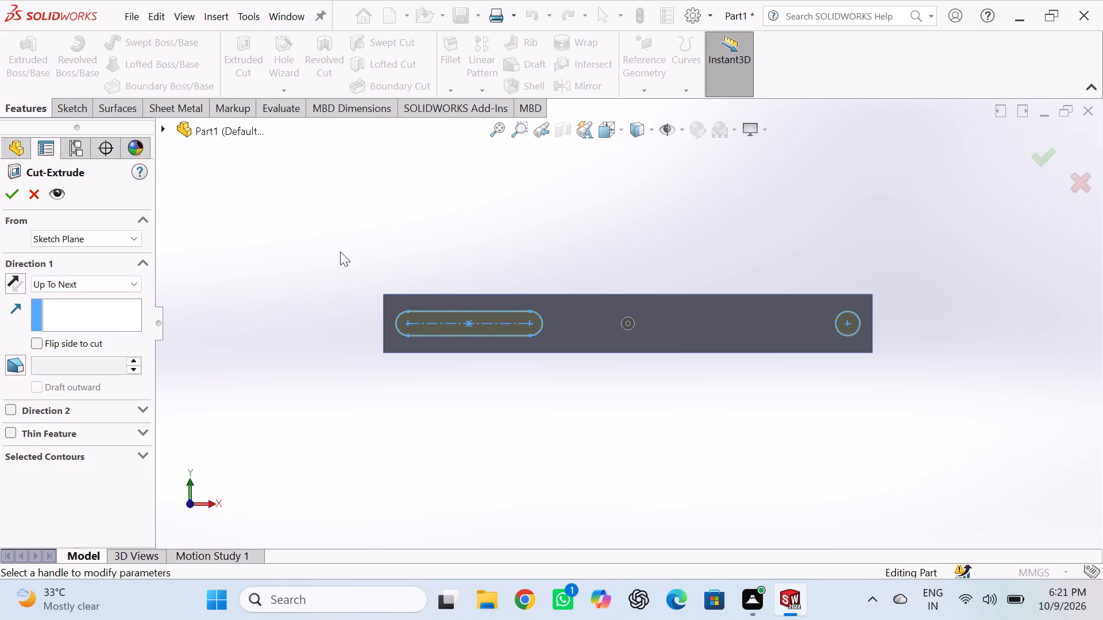
middle_drag(340, 251, 323, 316)
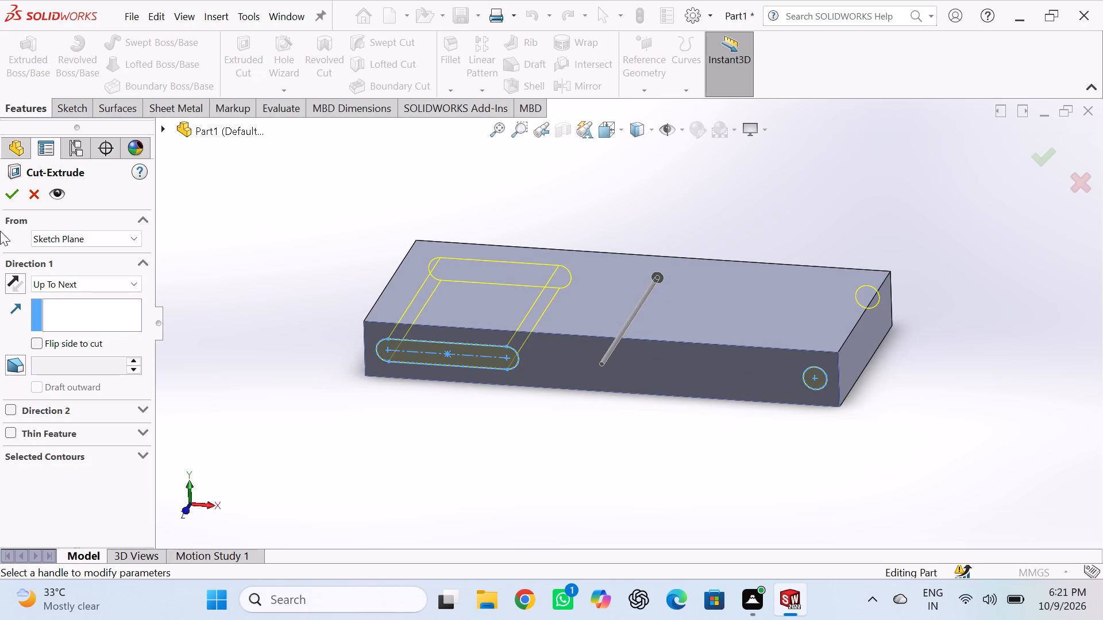
click(15, 195)
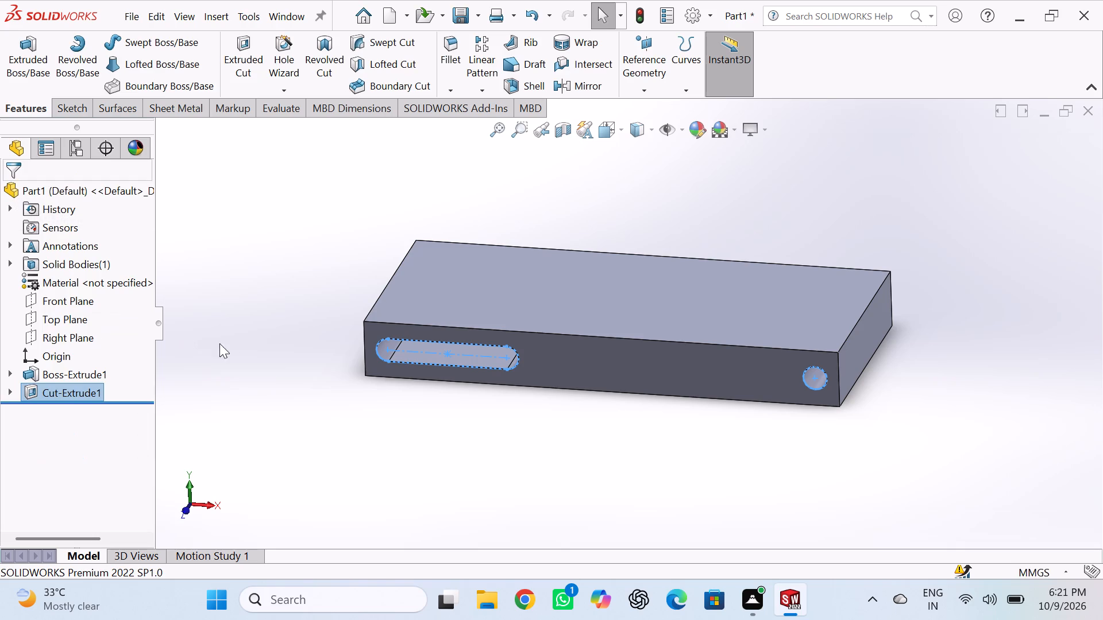
Examine the slot and hole cut through the block from several viewing angles.
middle_click(307, 356)
middle_click(307, 352)
middle_drag(302, 326, 344, 251)
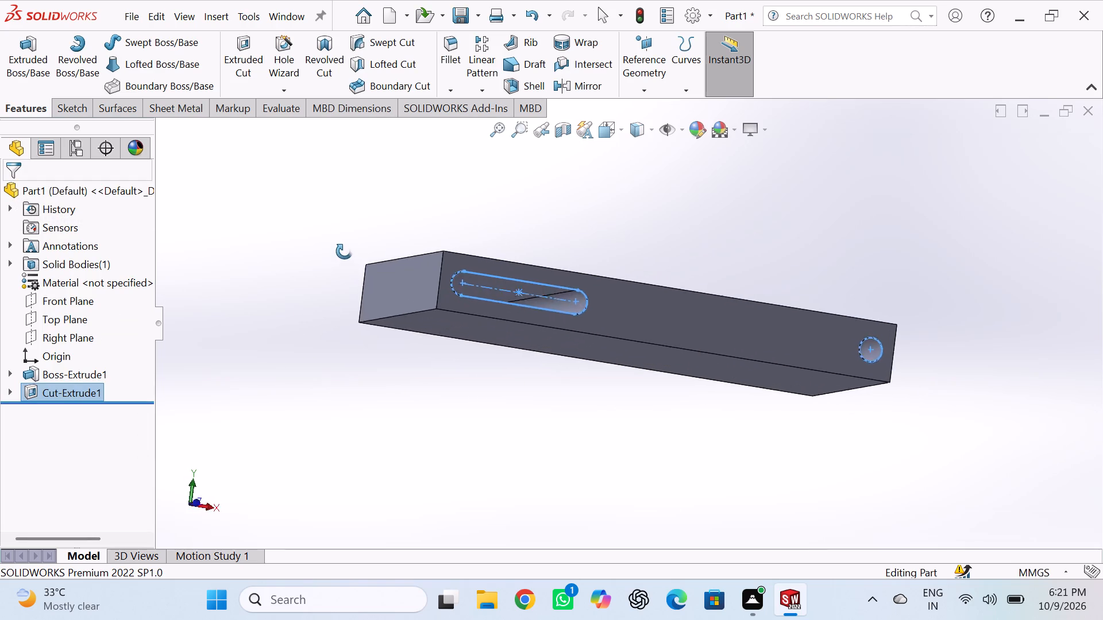
middle_drag(344, 251, 319, 262)
click(317, 260)
middle_drag(317, 260, 317, 266)
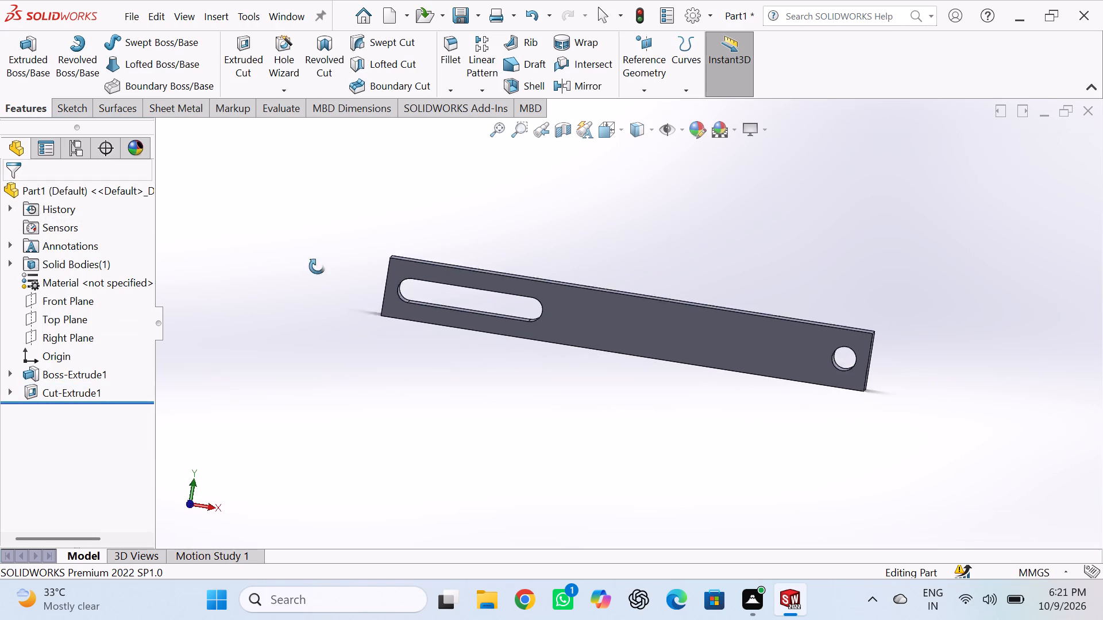
middle_drag(317, 266, 317, 279)
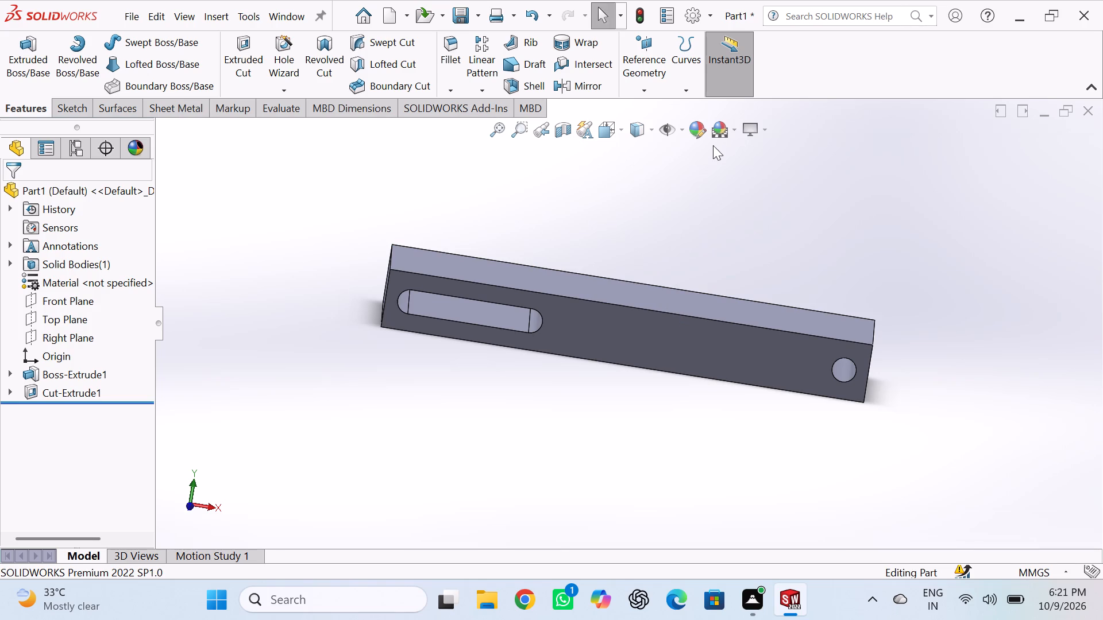
Apply the Plain White scene to the part and adjust the view settings to give the block flatter shading.
click(734, 135)
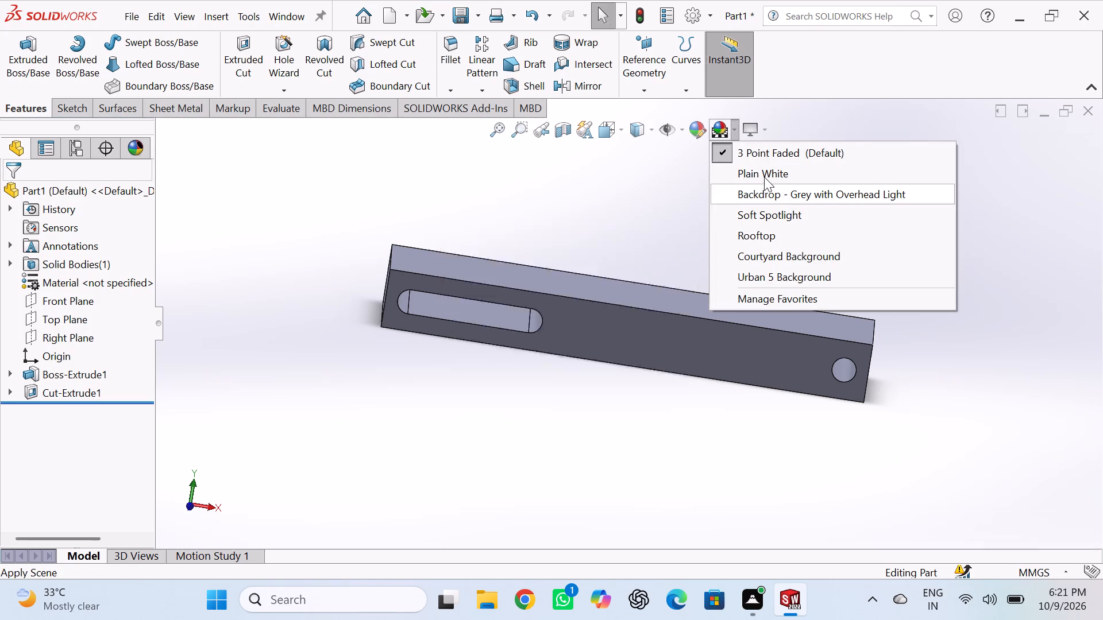
click(764, 169)
click(766, 135)
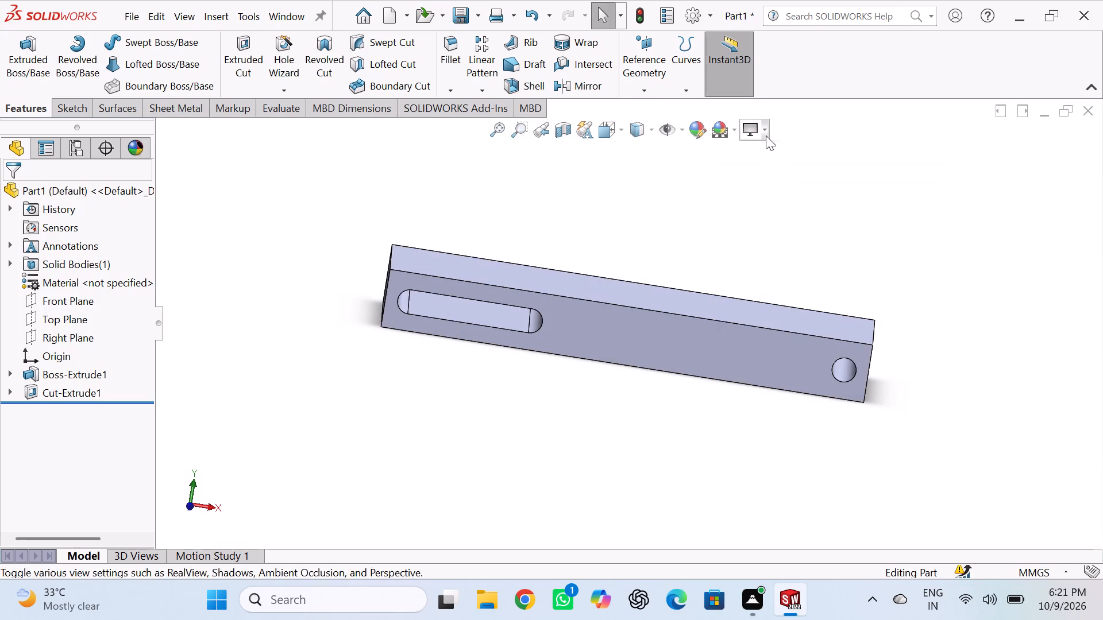
click(786, 214)
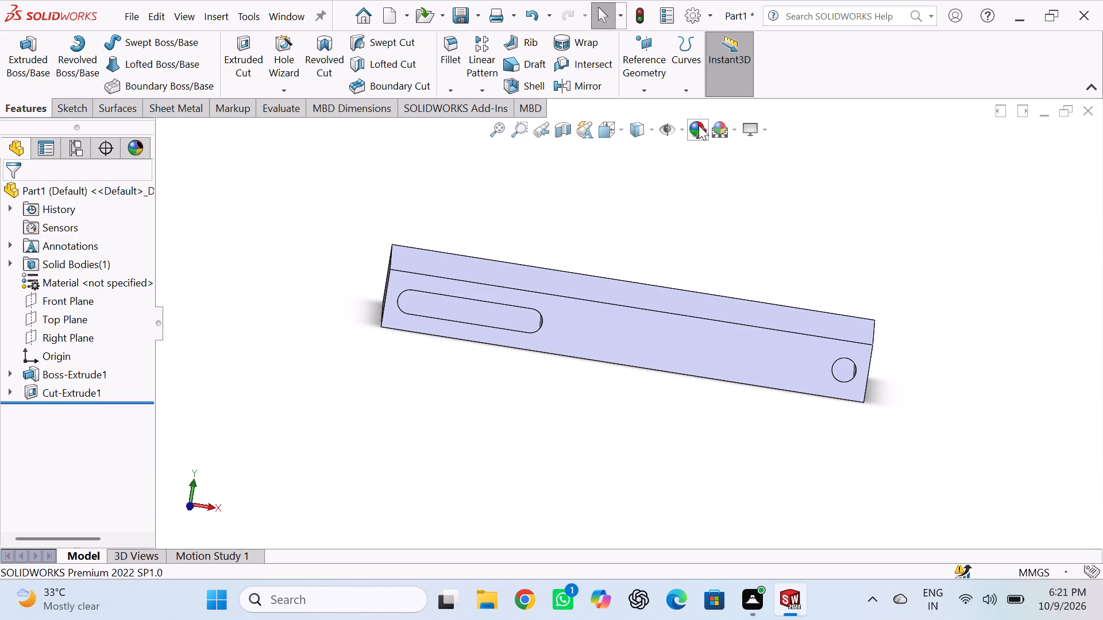
Change the whole part's appearance to the dark yellow standard colour, RGB 192, 192, 0.
click(699, 125)
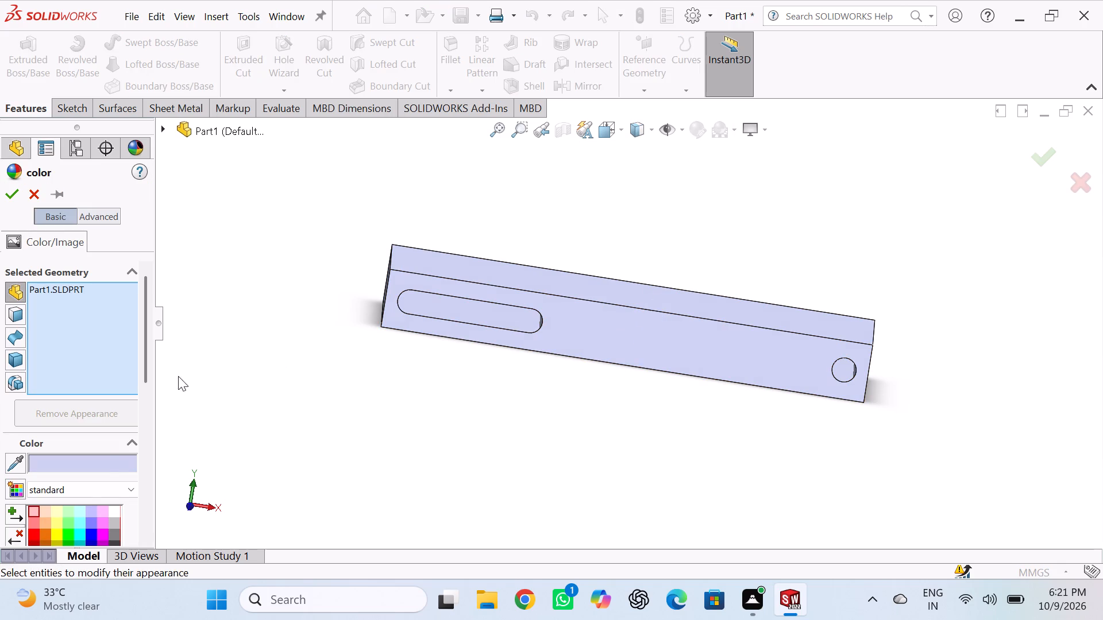
click(56, 524)
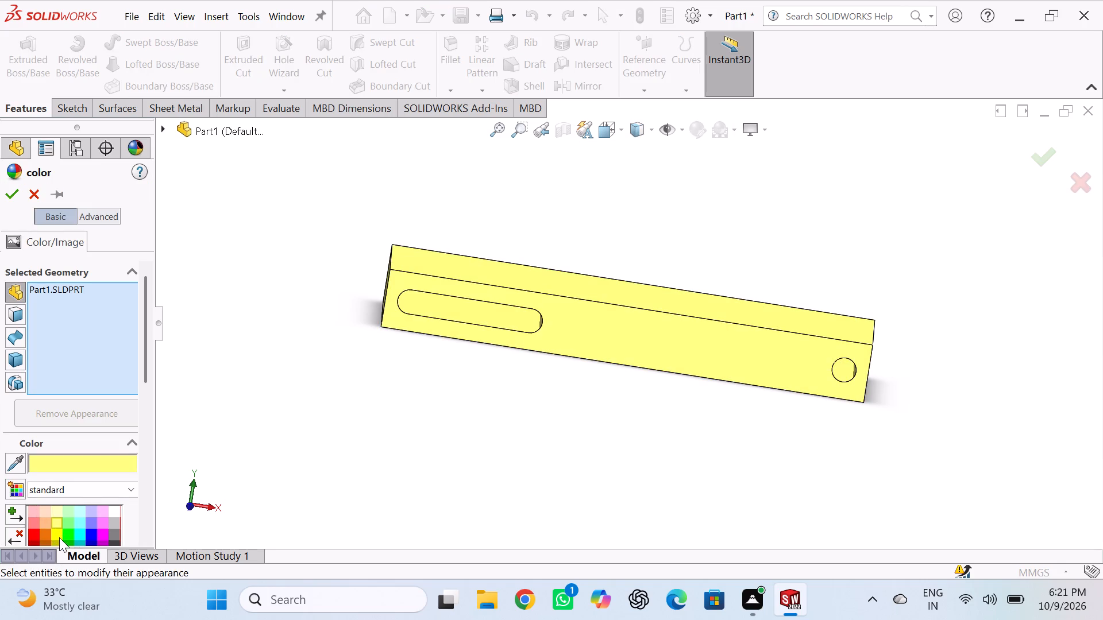
click(58, 539)
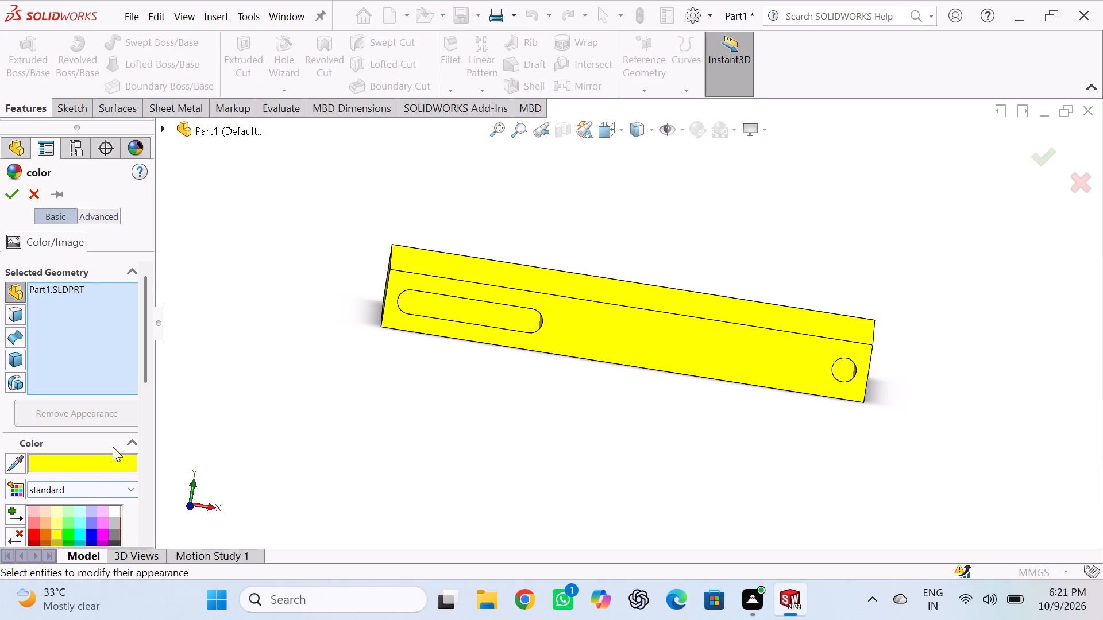
scroll(156, 398, down, 4)
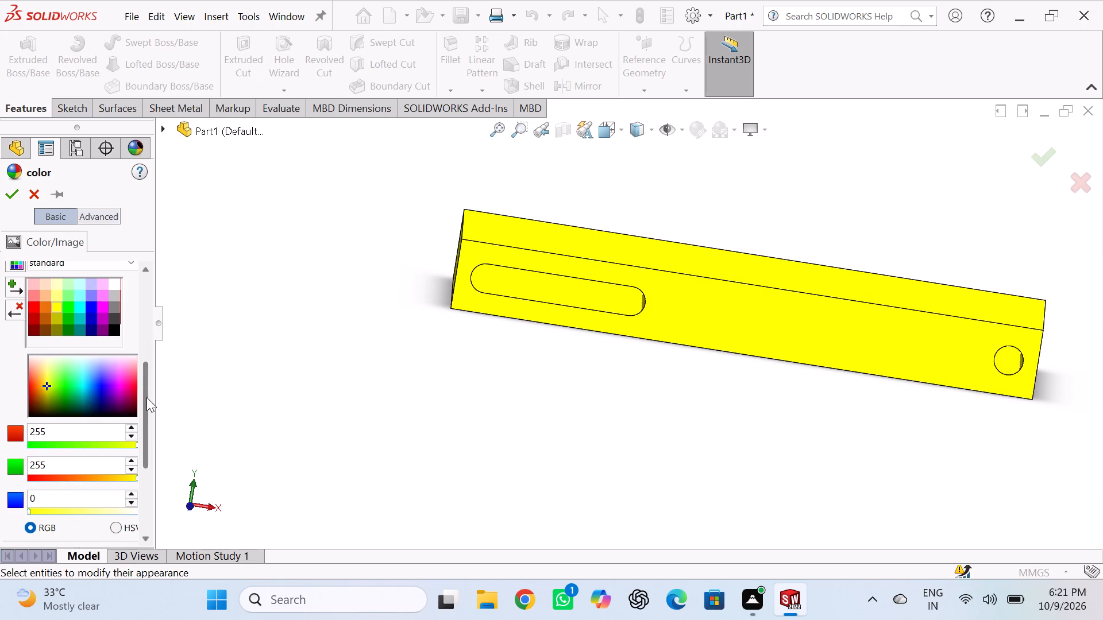
click(55, 327)
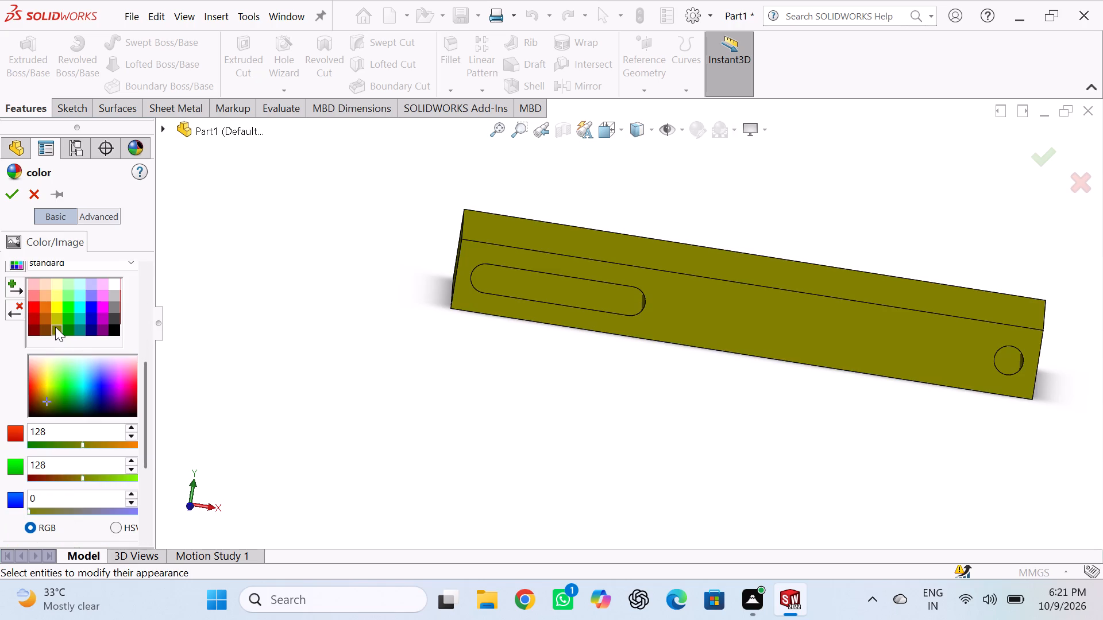
click(56, 319)
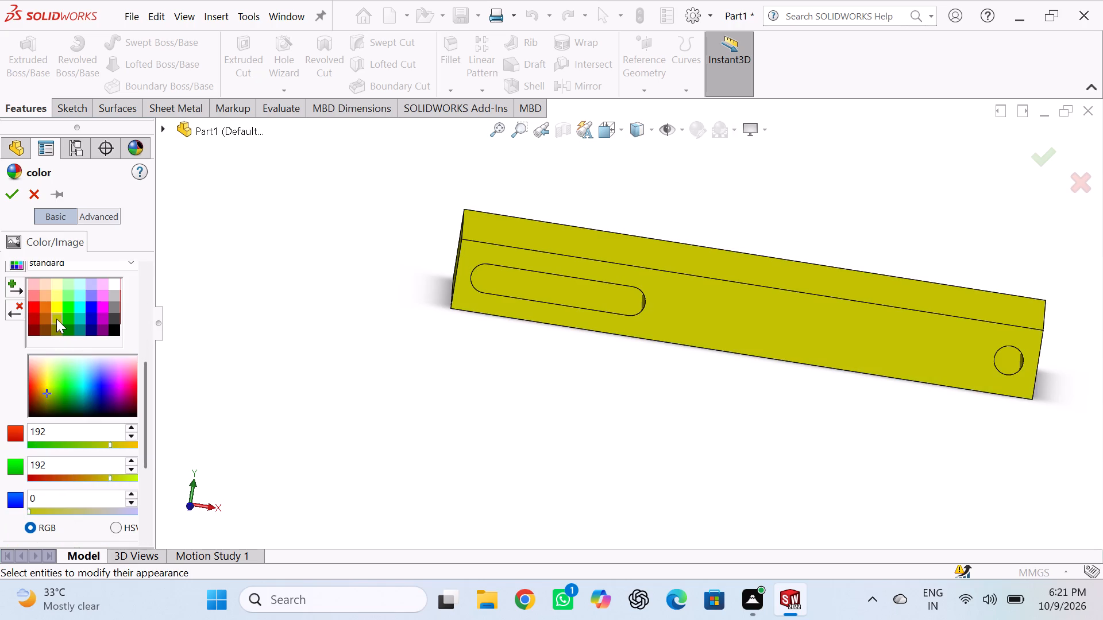
click(2, 192)
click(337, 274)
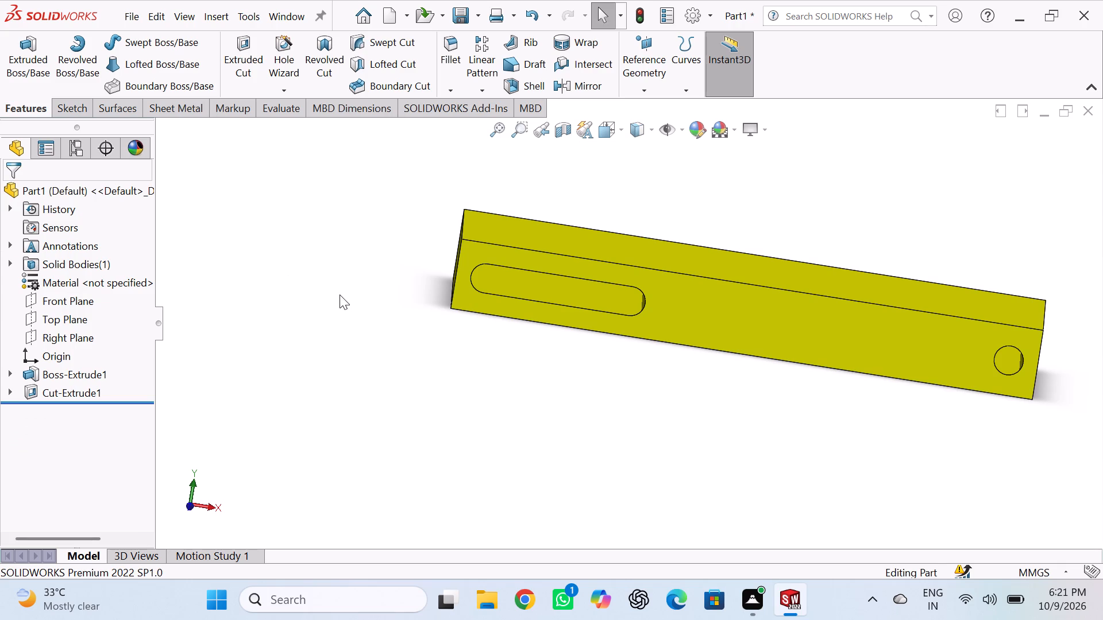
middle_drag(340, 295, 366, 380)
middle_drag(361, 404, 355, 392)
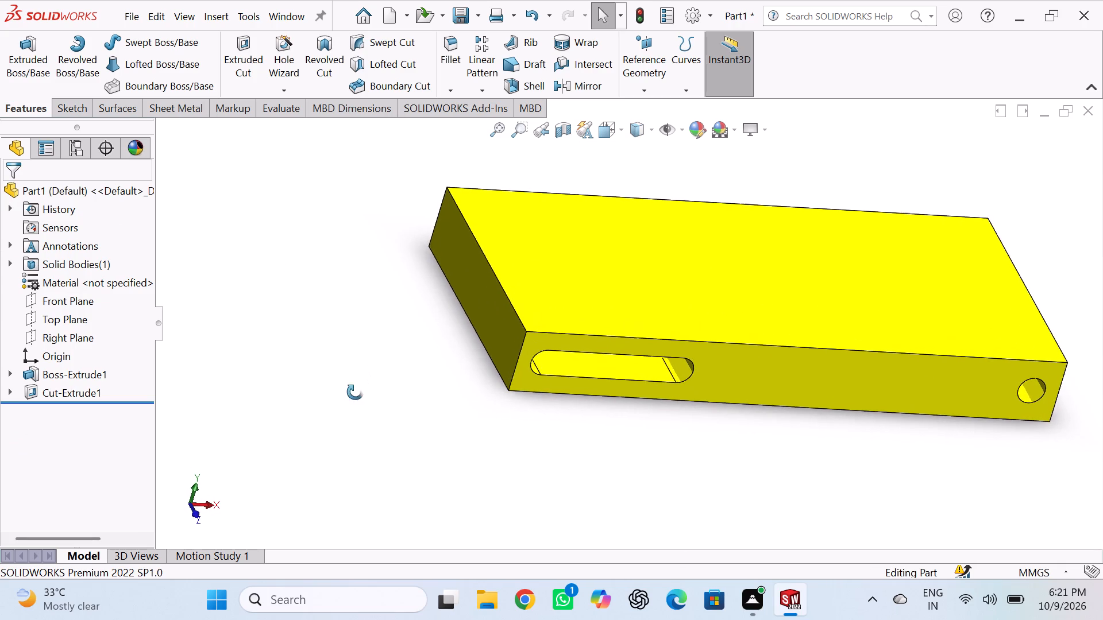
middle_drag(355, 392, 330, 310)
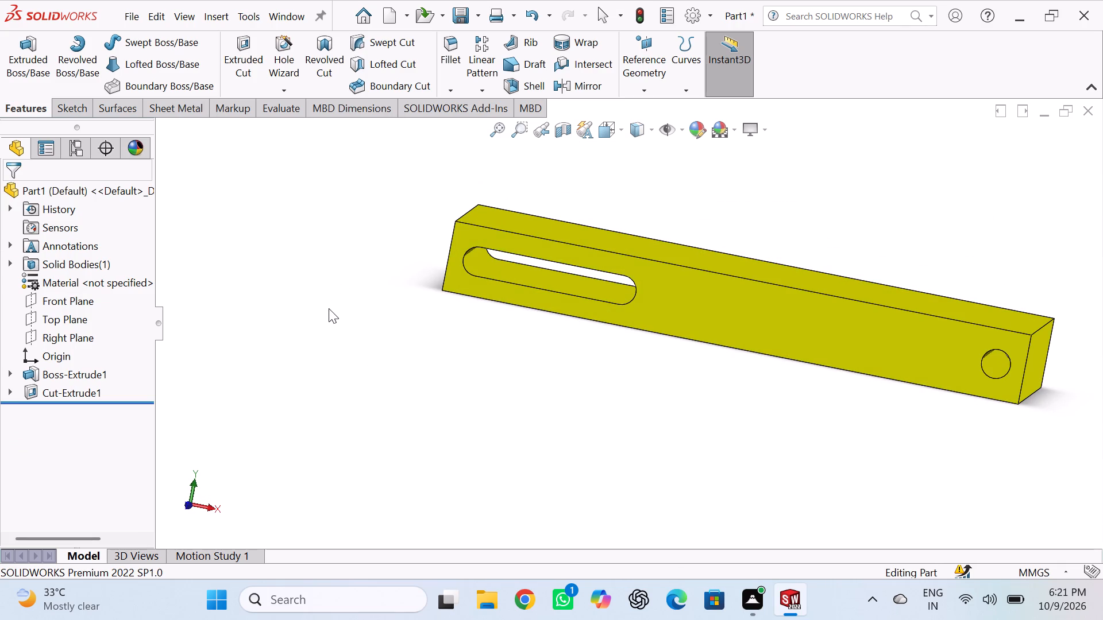
Save the part as Part1 in a new Desktop folder named "solid work parts".
key(ctrl+s)
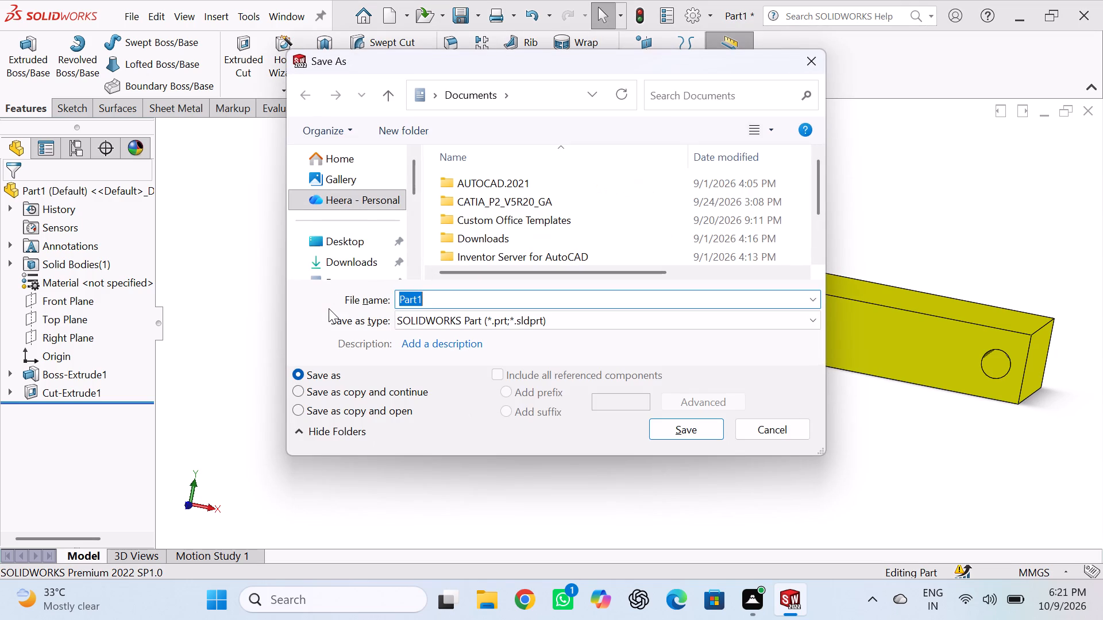
click(348, 245)
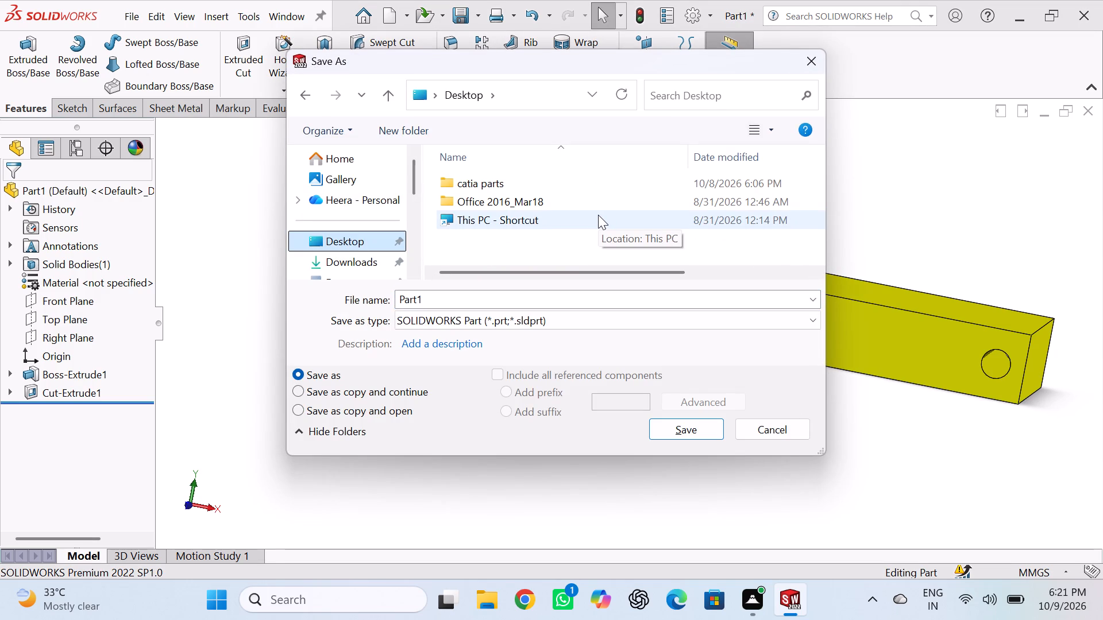
click(406, 135)
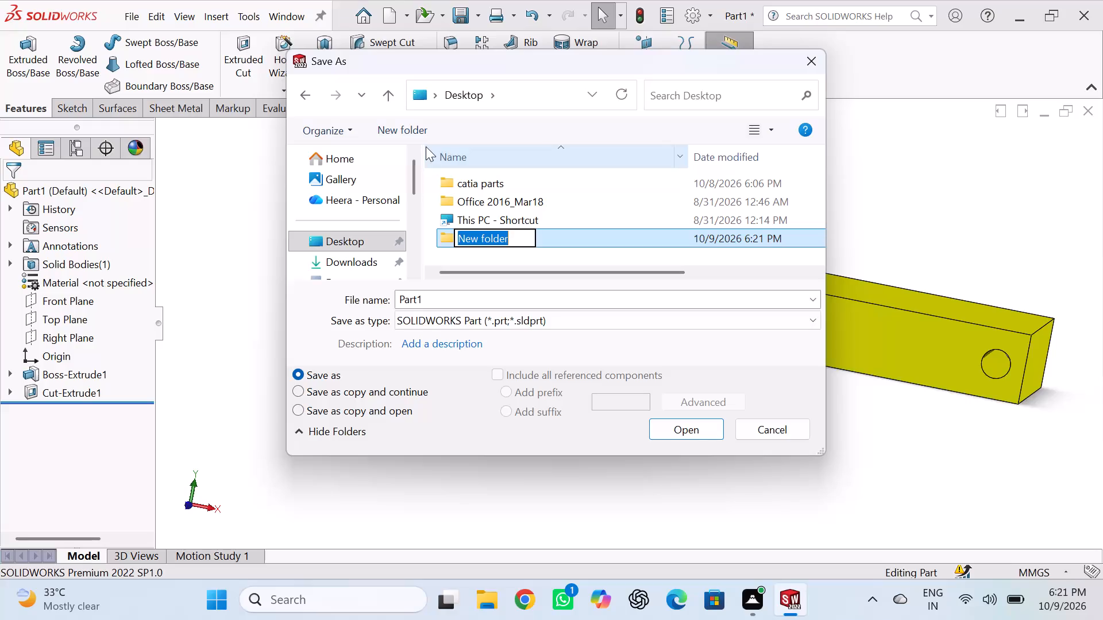
text(soli)
key(d)
key(space)
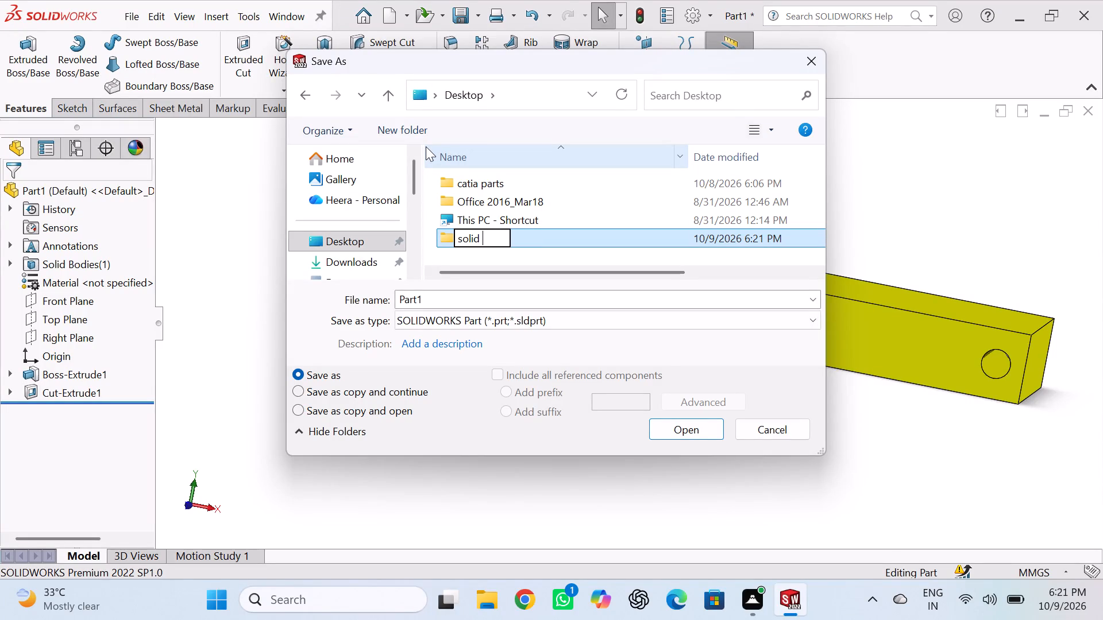
text(wo)
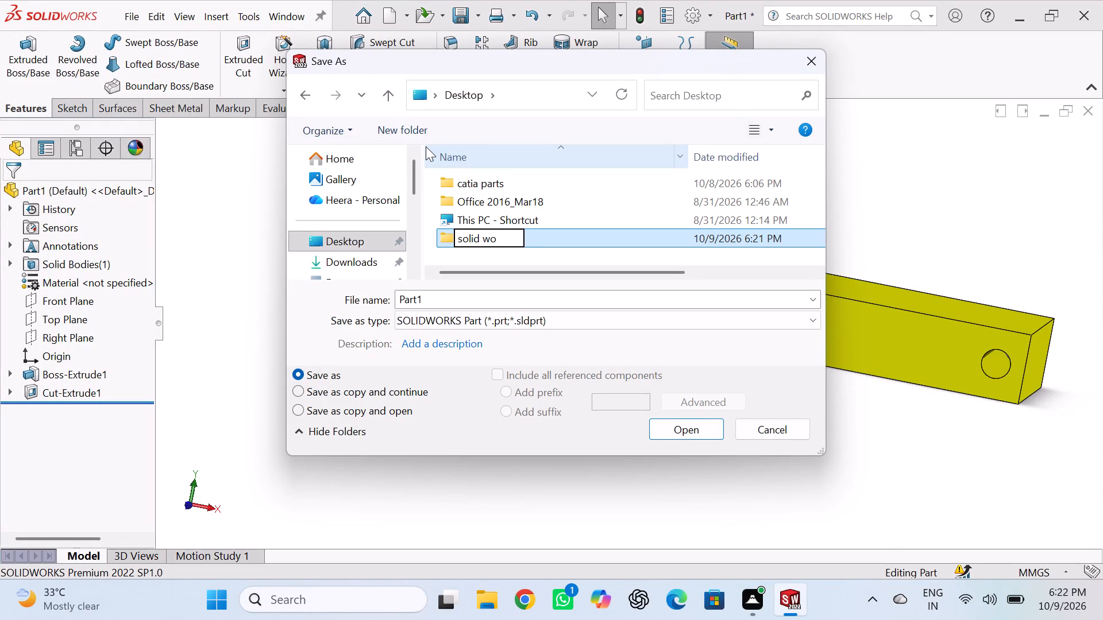
key(r)
key(k)
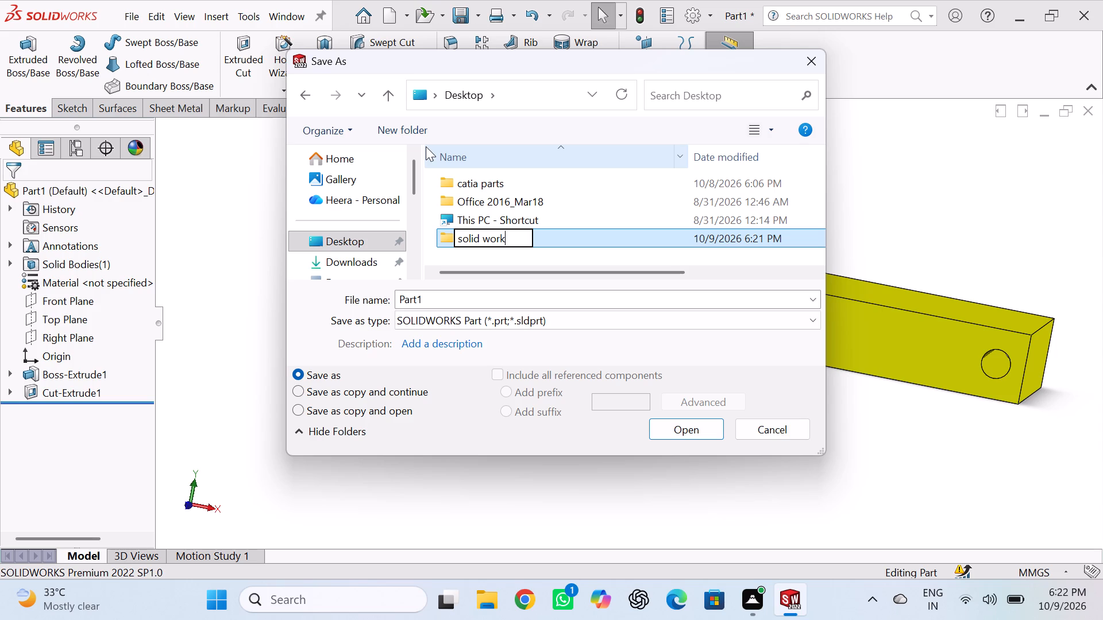
key(space)
text(parts)
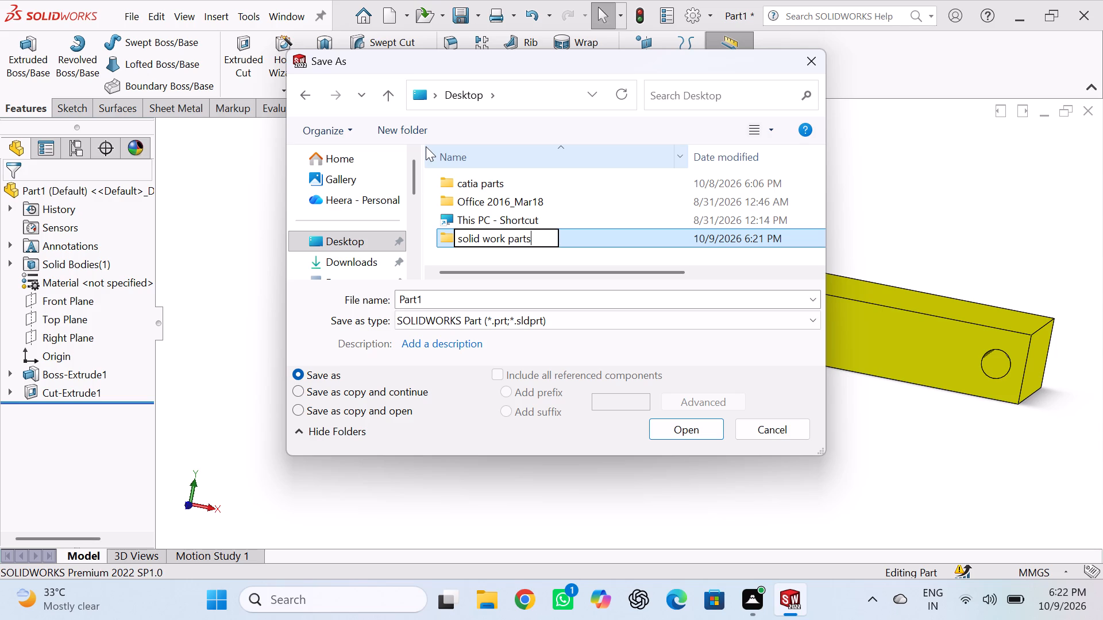
key(Return)
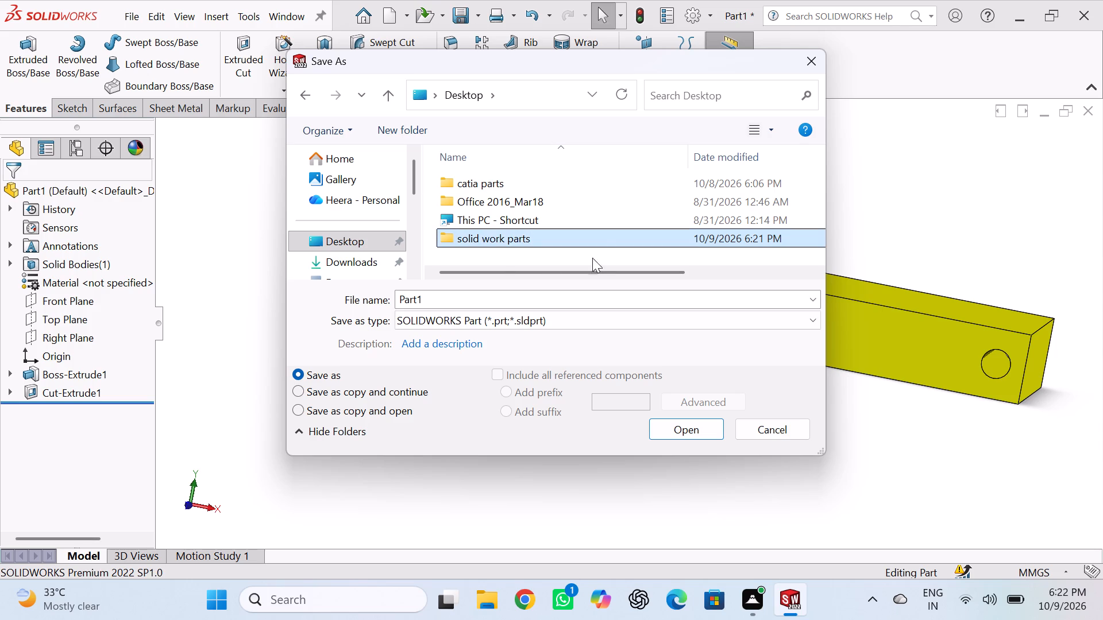
double_click(595, 239)
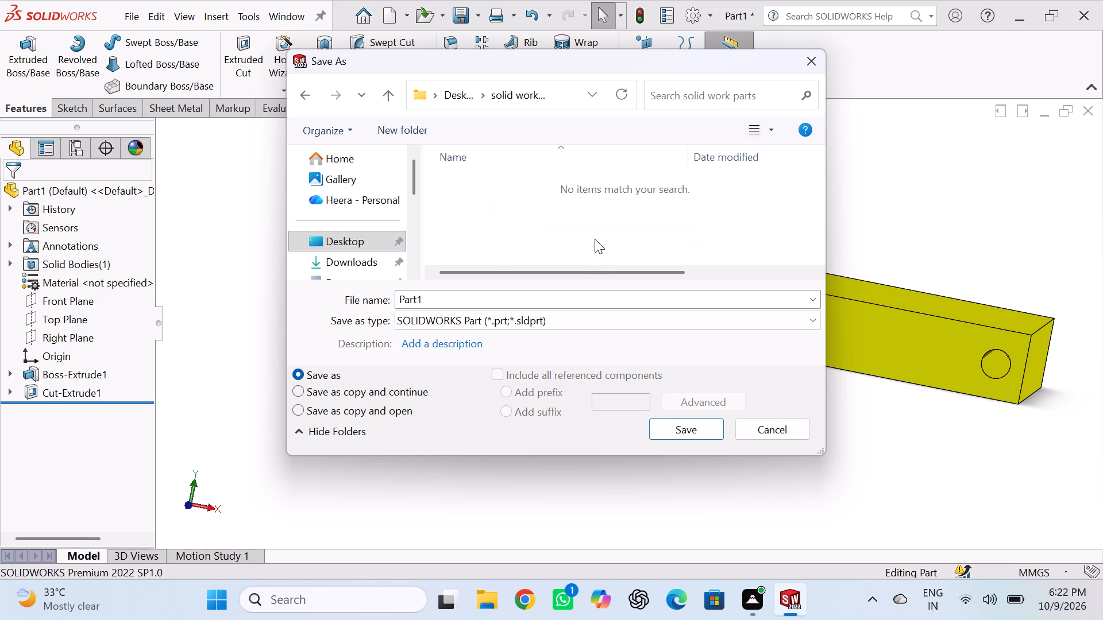
click(679, 435)
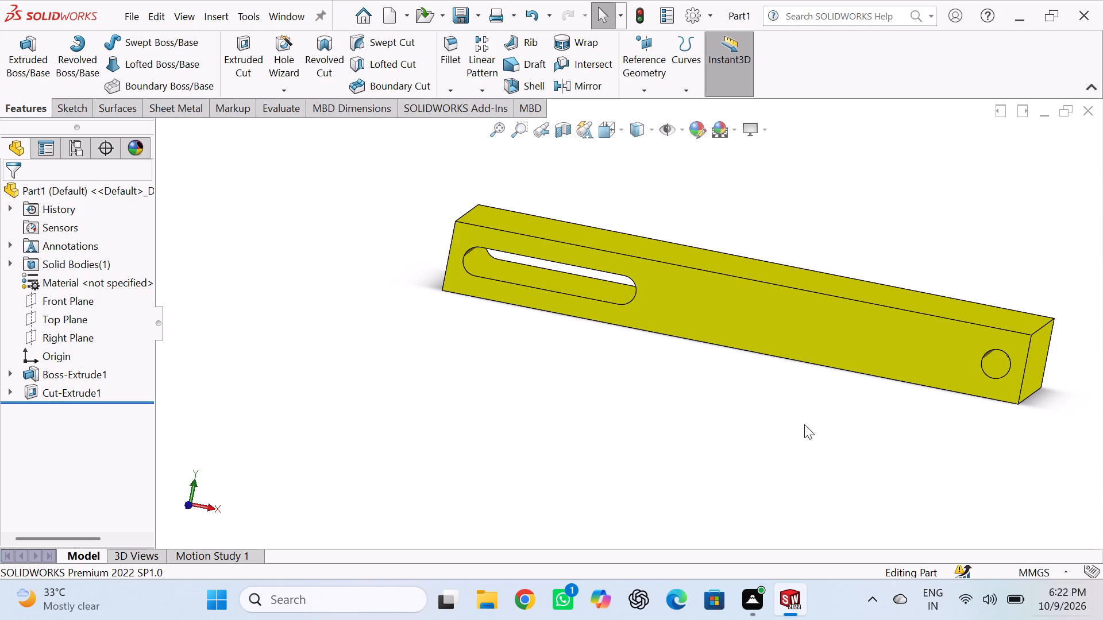
Create a new part document and open a sketch on its Front Plane.
key(ctrl+n)
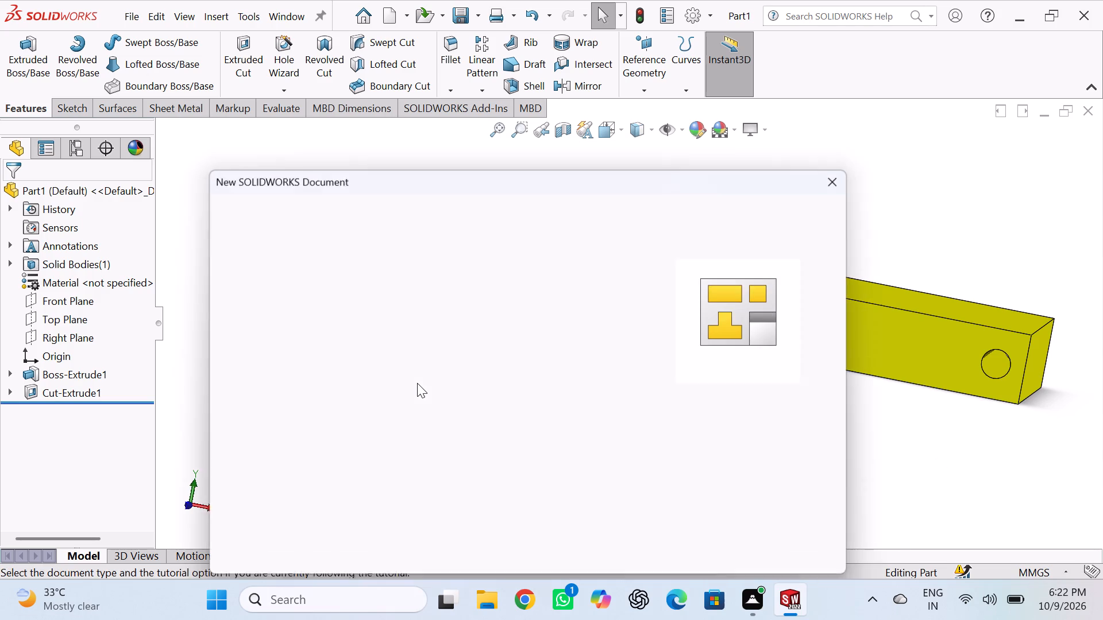
click(633, 553)
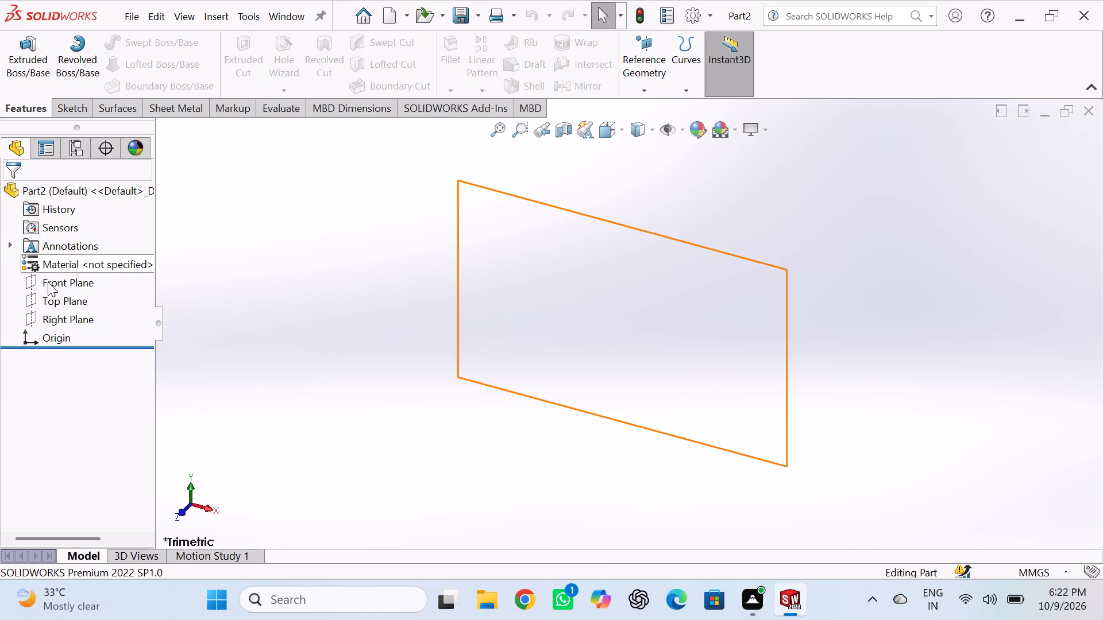
click(48, 282)
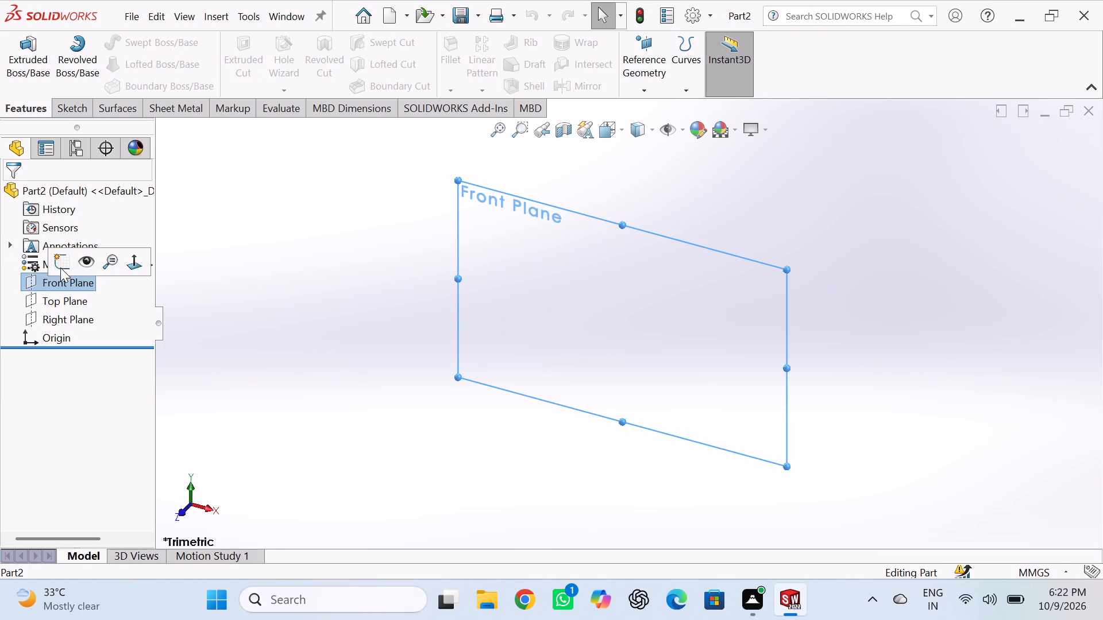
click(64, 261)
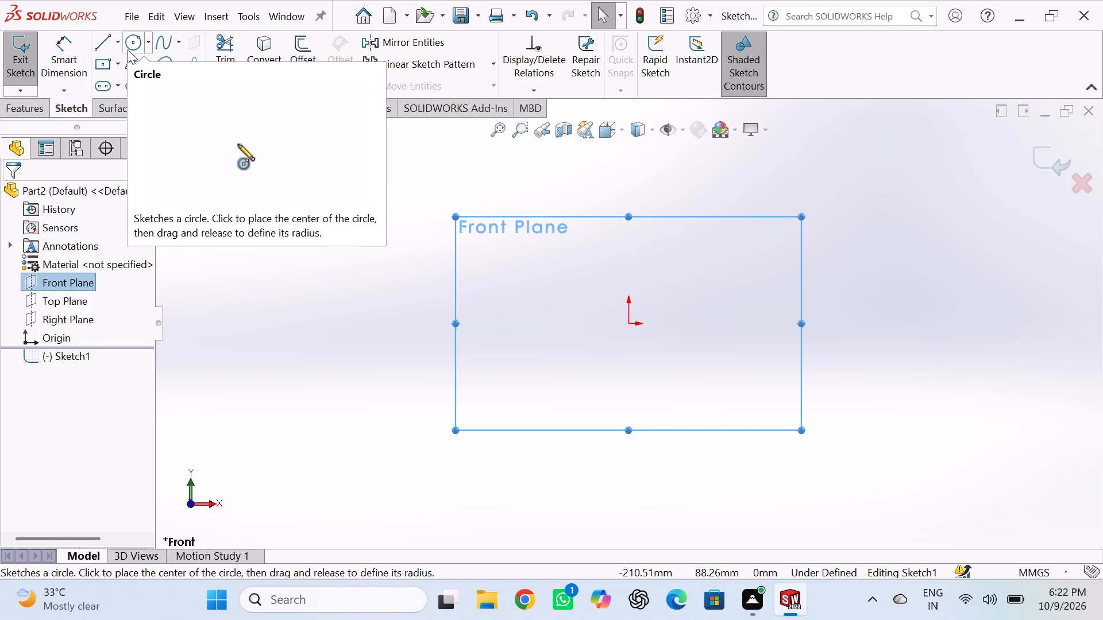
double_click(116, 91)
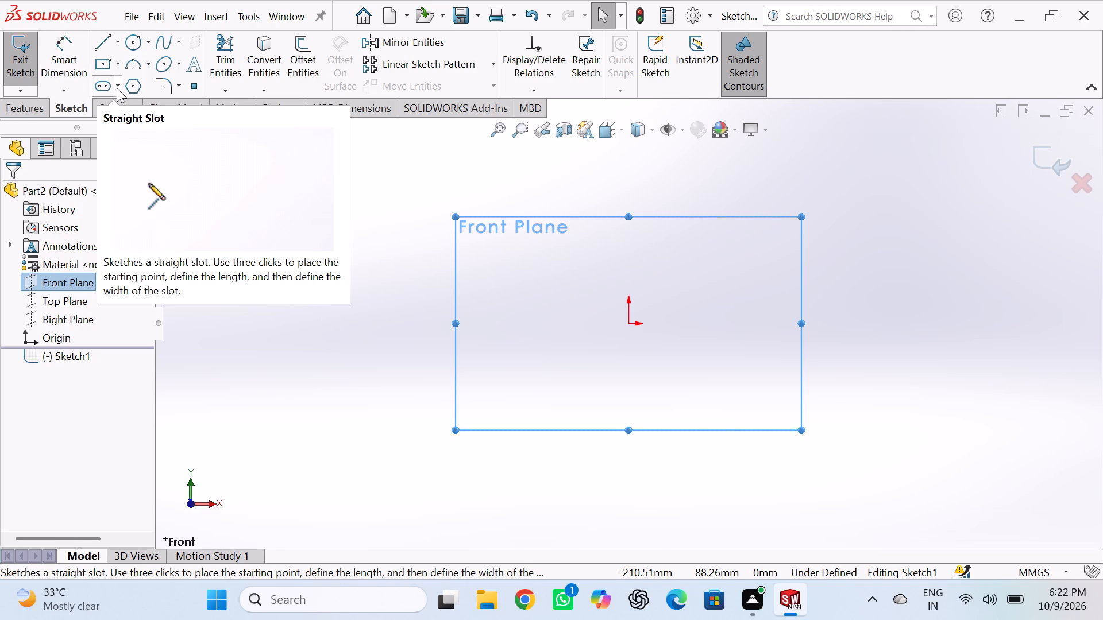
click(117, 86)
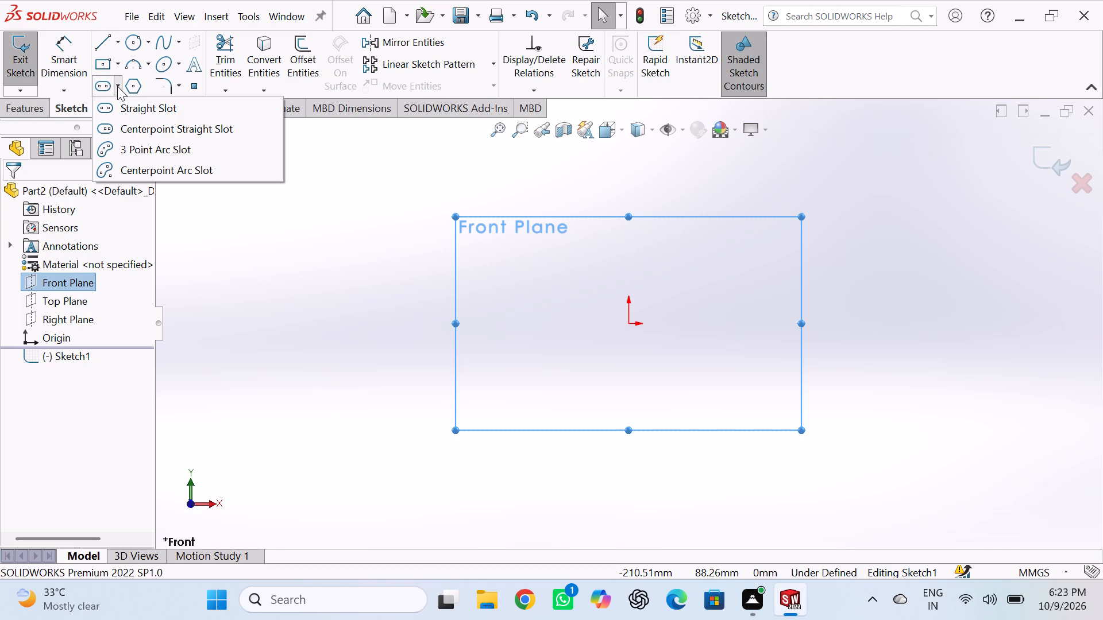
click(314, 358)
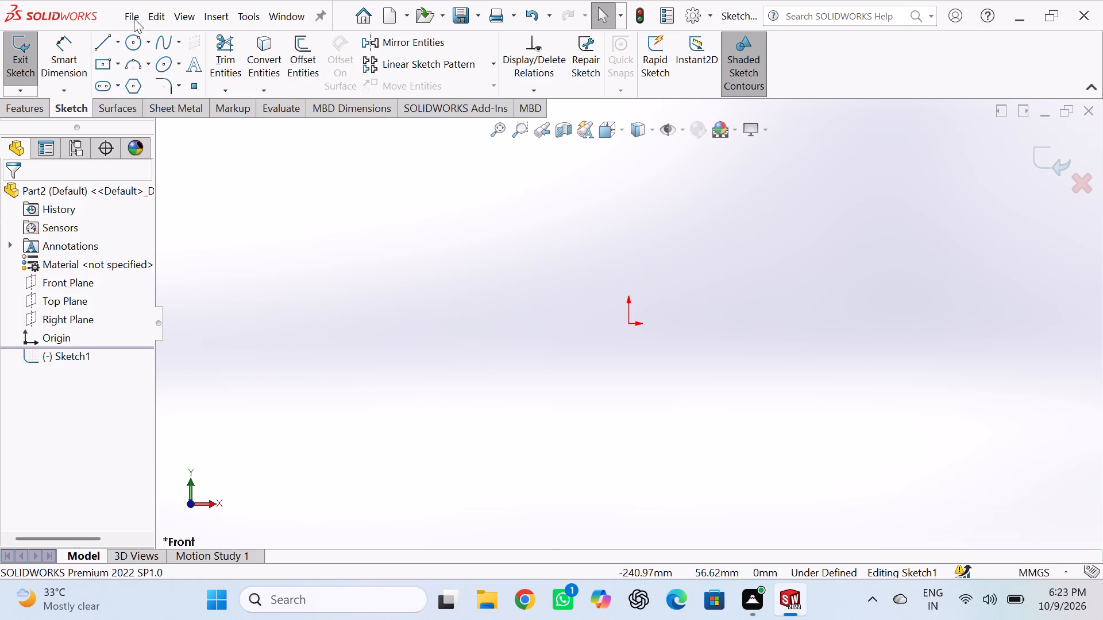
Sketch a long, thin centre rectangle on the origin, about 359 mm wide and 17 mm high.
click(102, 61)
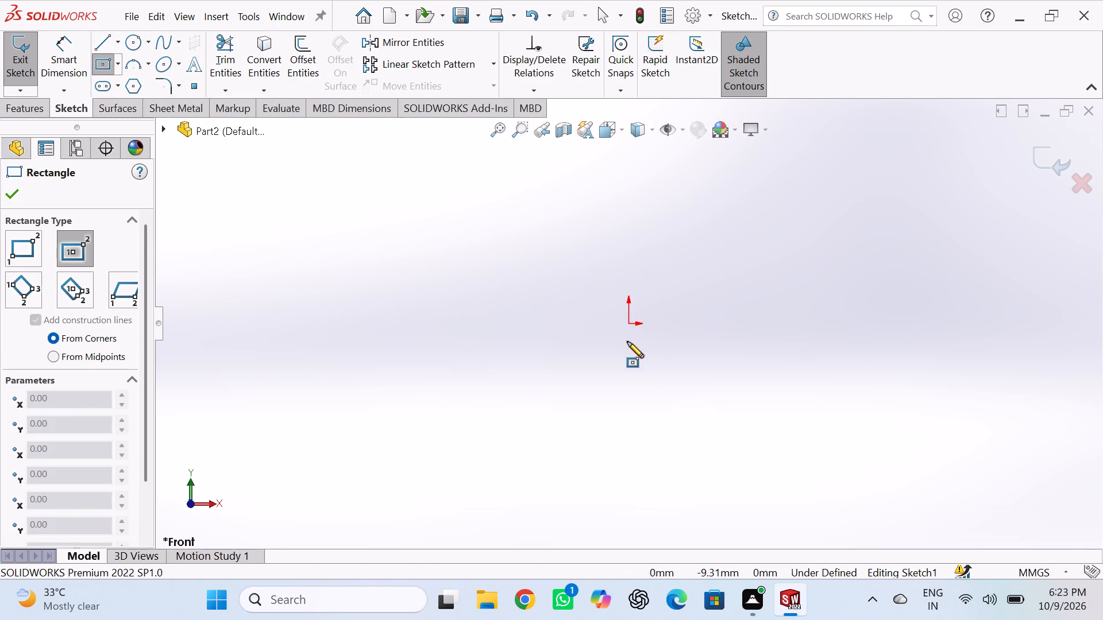
click(628, 323)
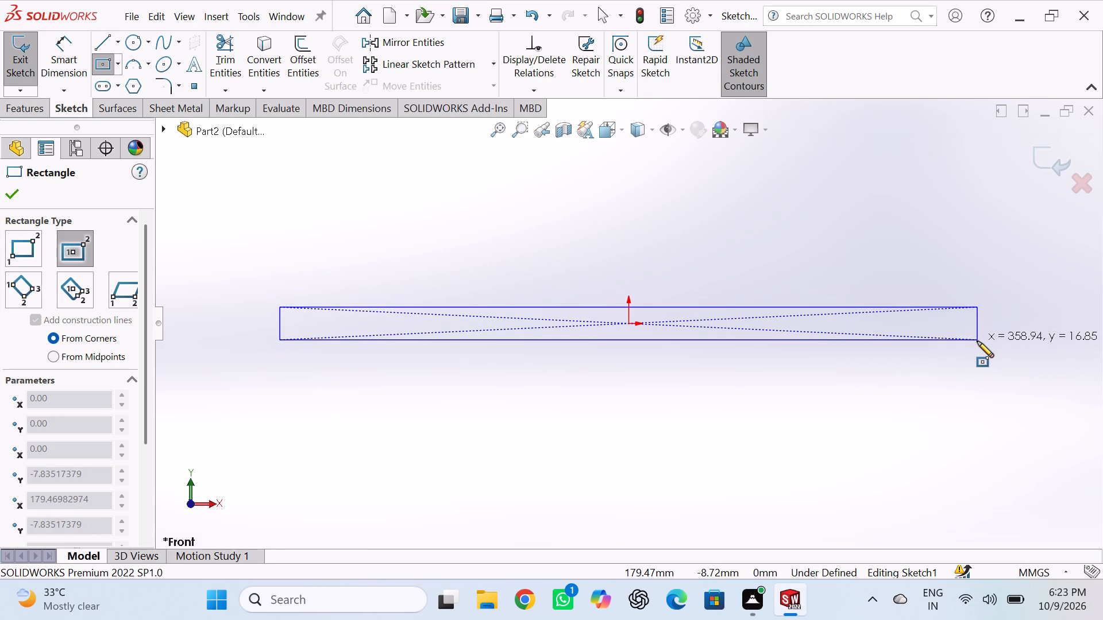
double_click(977, 341)
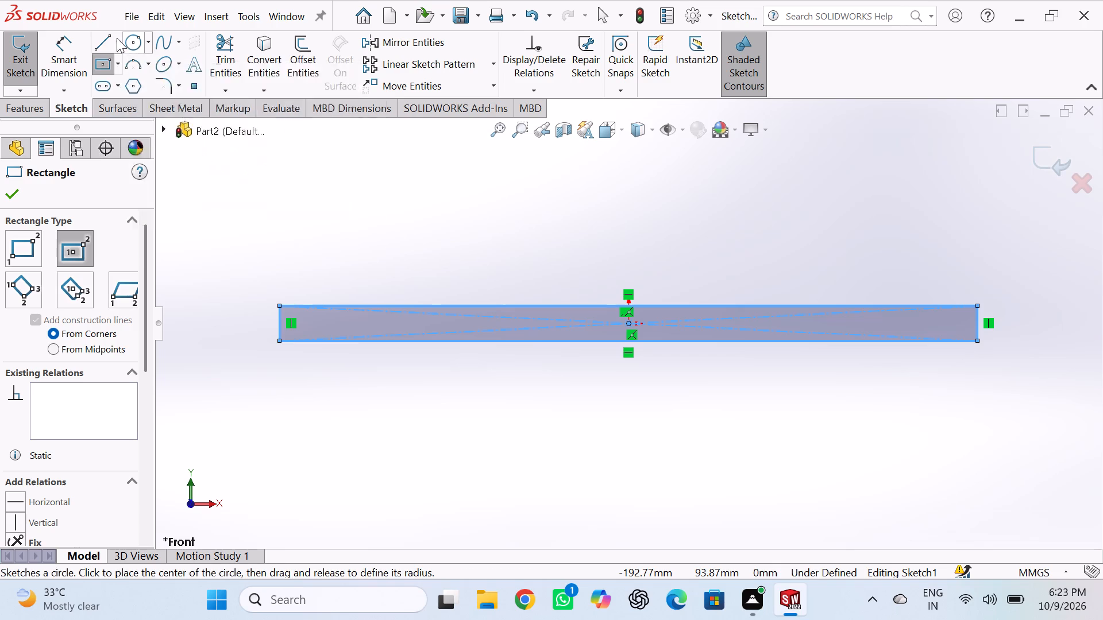
Dimension the length of the rectangle's bottom edge as 90 mm, placing the dimension below the profile.
double_click(76, 58)
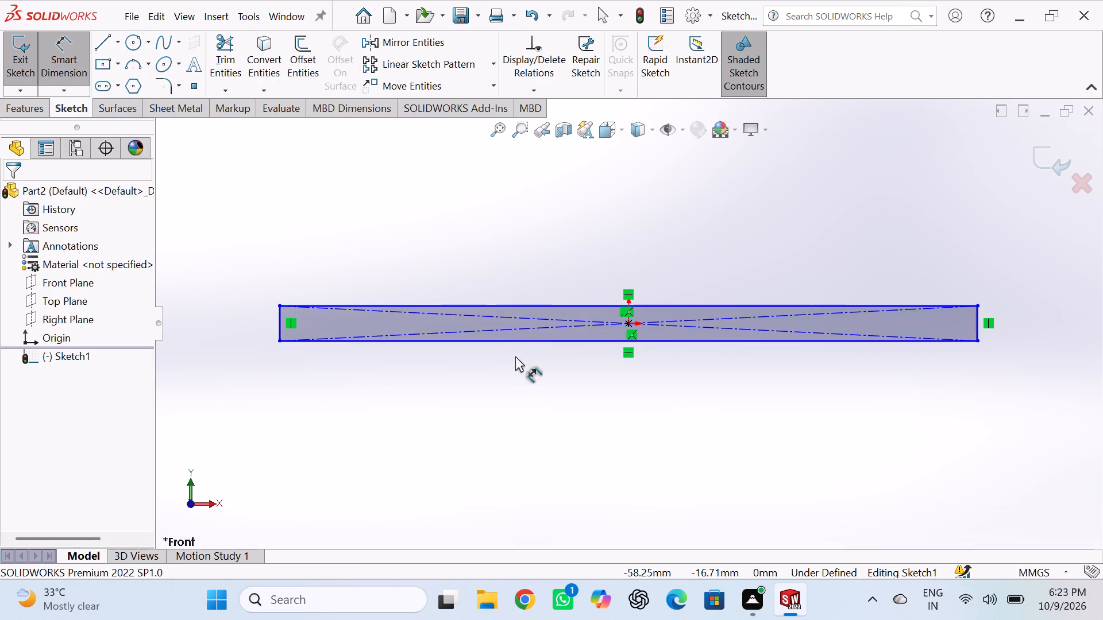
click(523, 343)
click(541, 378)
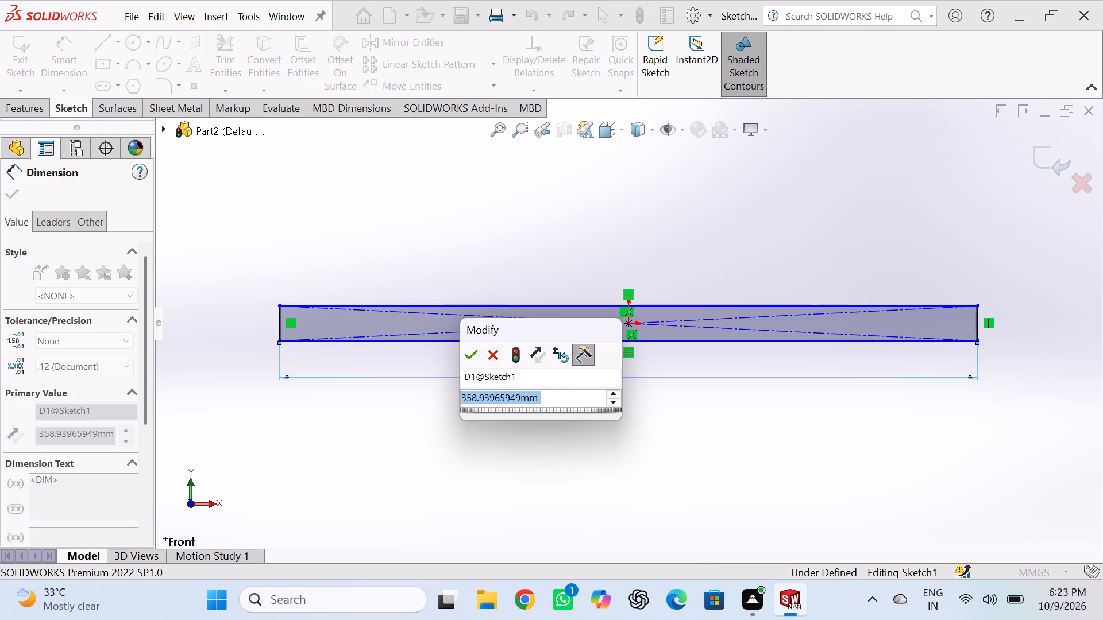
text(90)
key(Return)
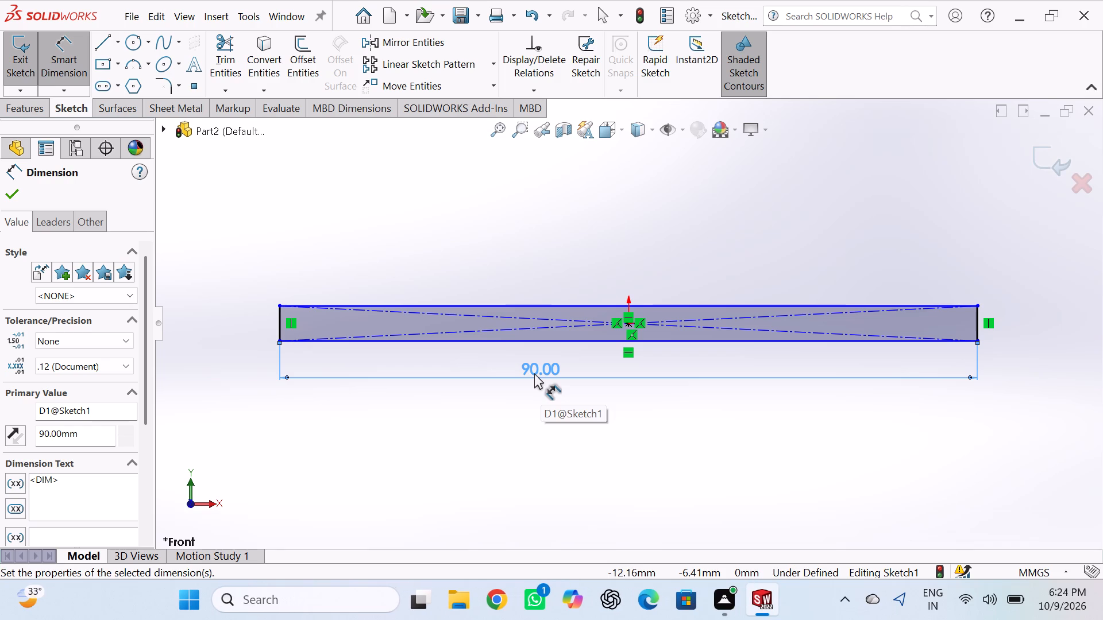
Add a height dimension to the rectangle's right vertical edge, placed just outside the profile.
click(976, 332)
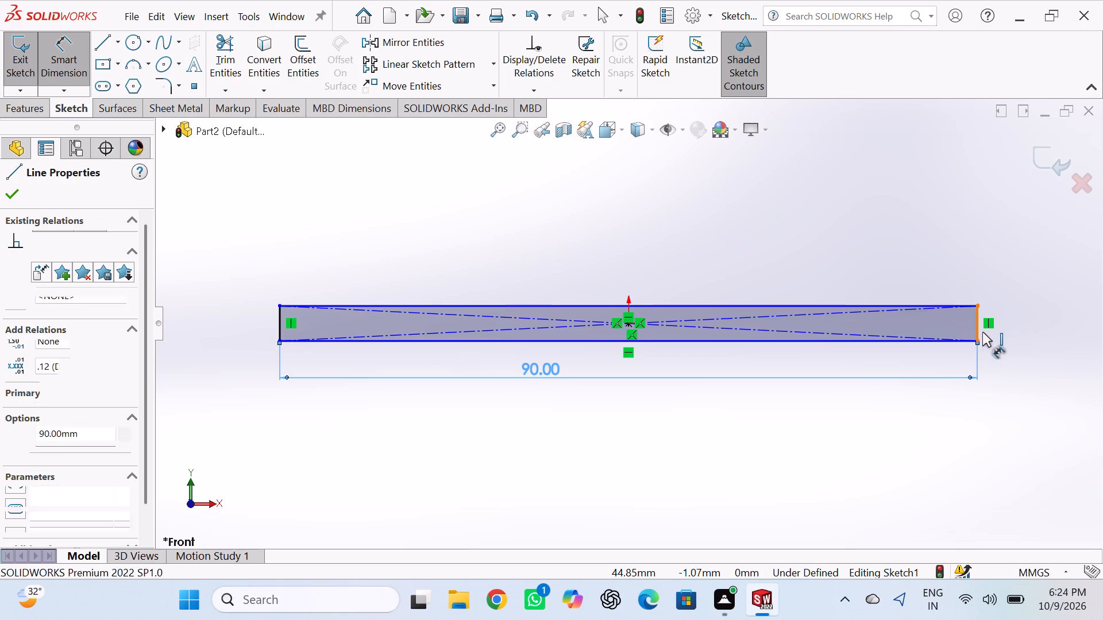
click(1024, 324)
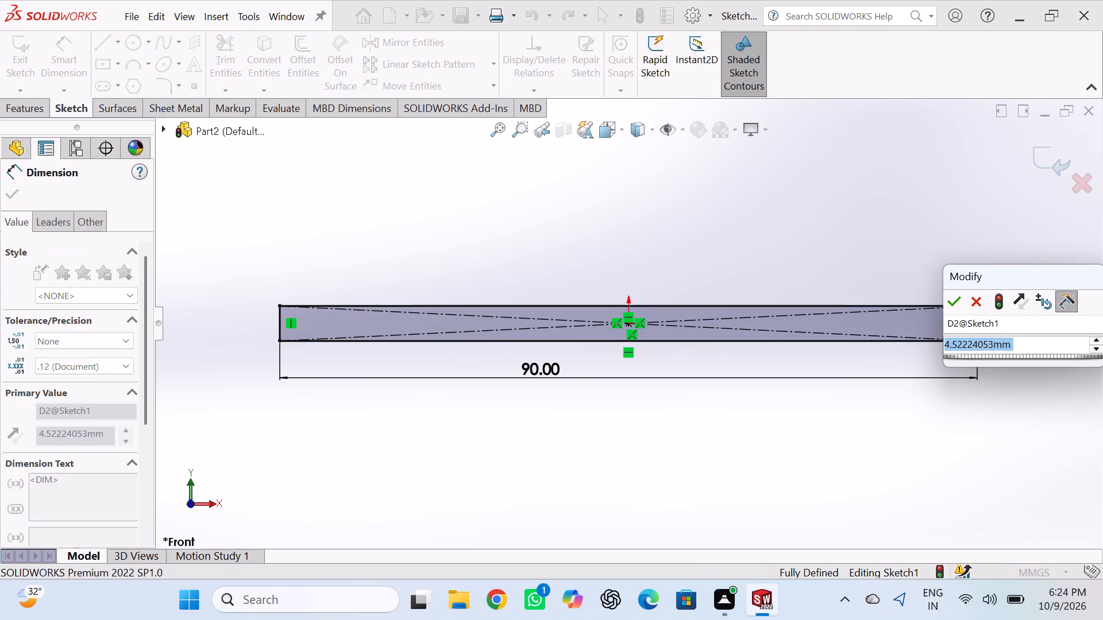
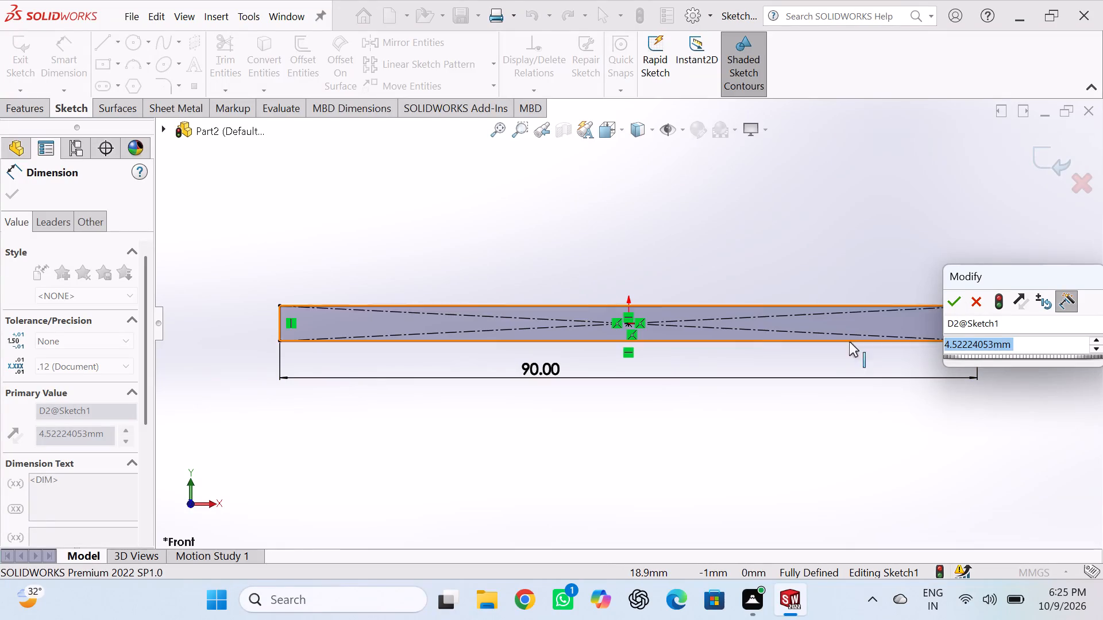
Delete the entire centre rectangle together with its width and height dimensions, leaving the sketch empty.
click(957, 303)
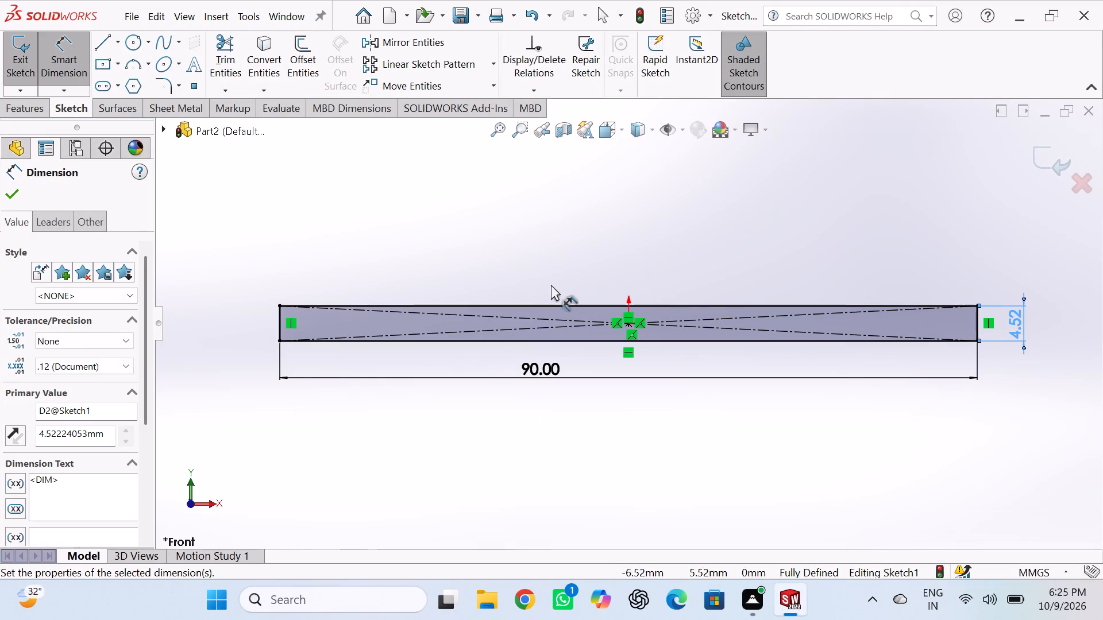
click(493, 303)
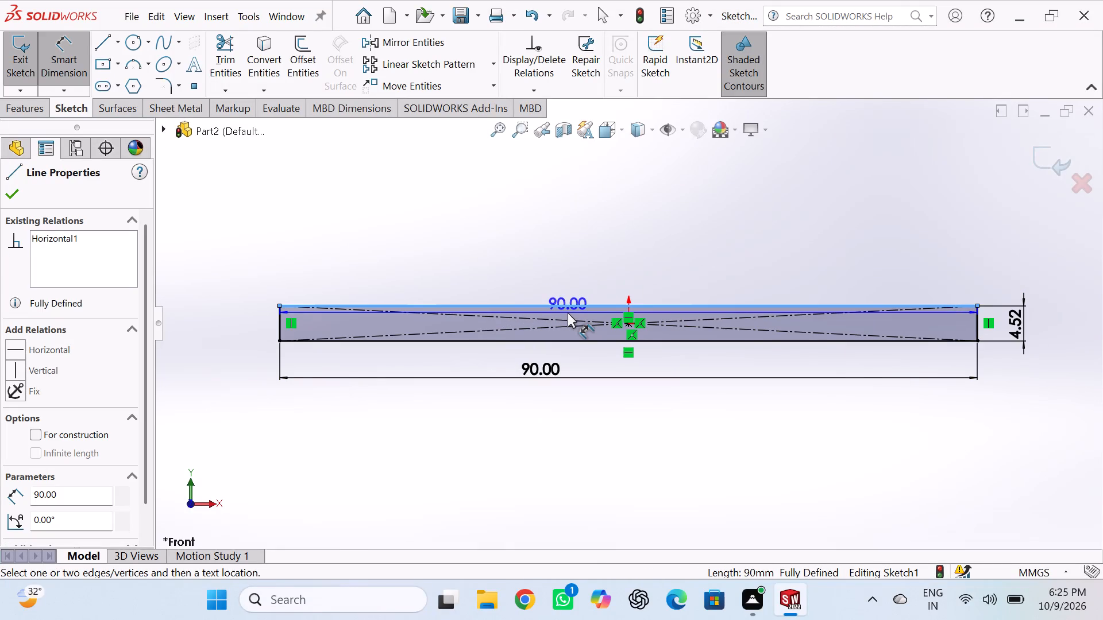
key(Escape)
key(Escape)
click(567, 306)
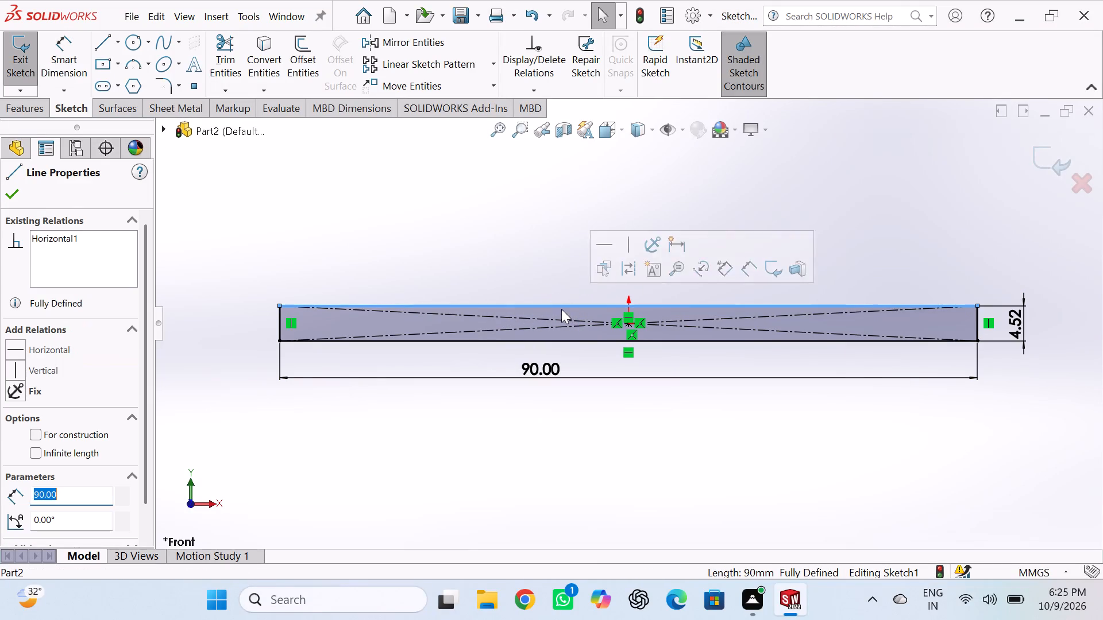
drag(236, 237, 1102, 444)
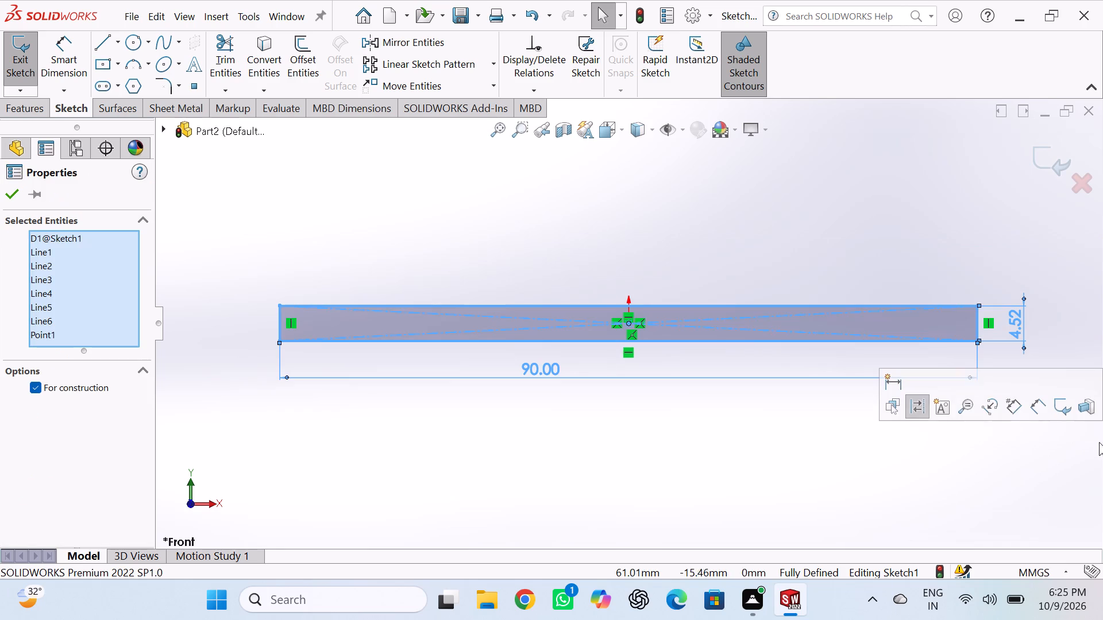
key(Delete)
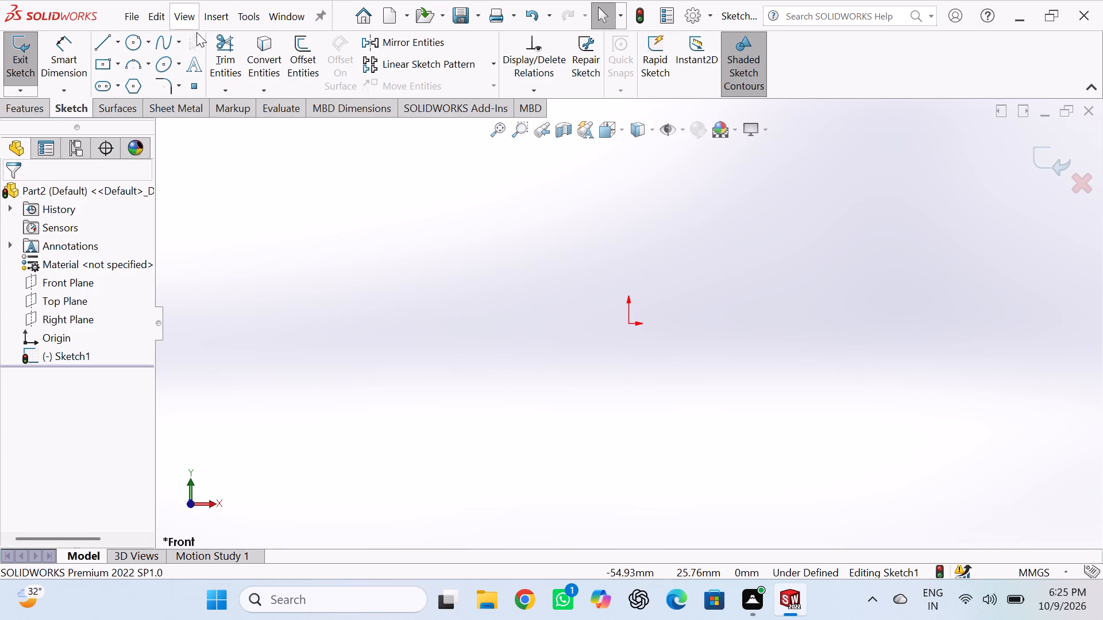
Sketch three circles of about 2 mm radius in a horizontal row: one on the origin and one about 30 mm to either side.
click(139, 42)
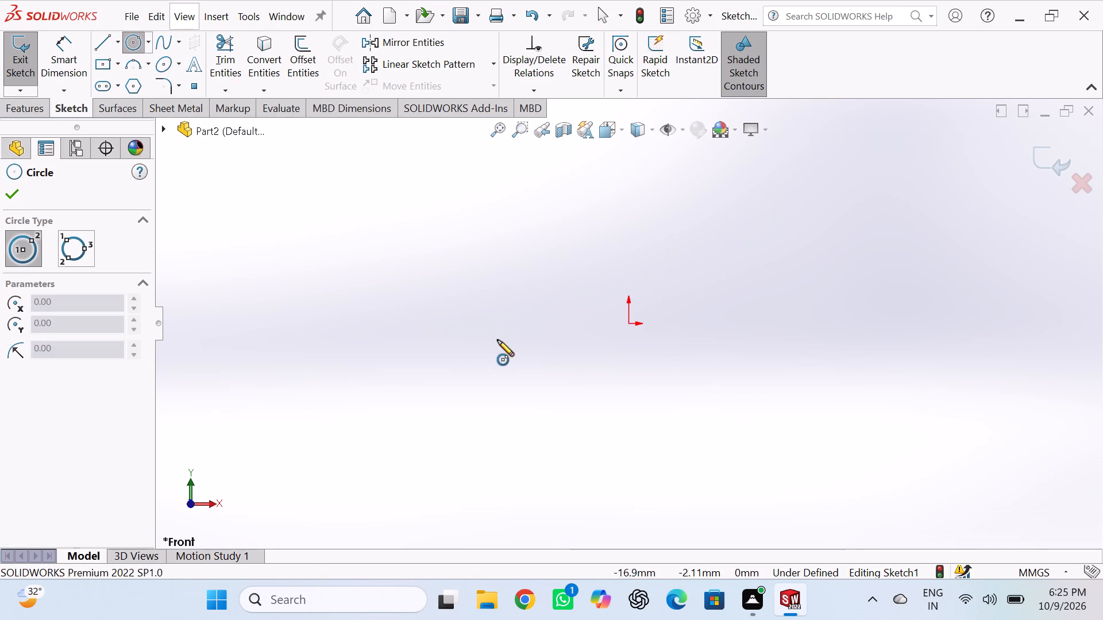
click(392, 324)
click(405, 332)
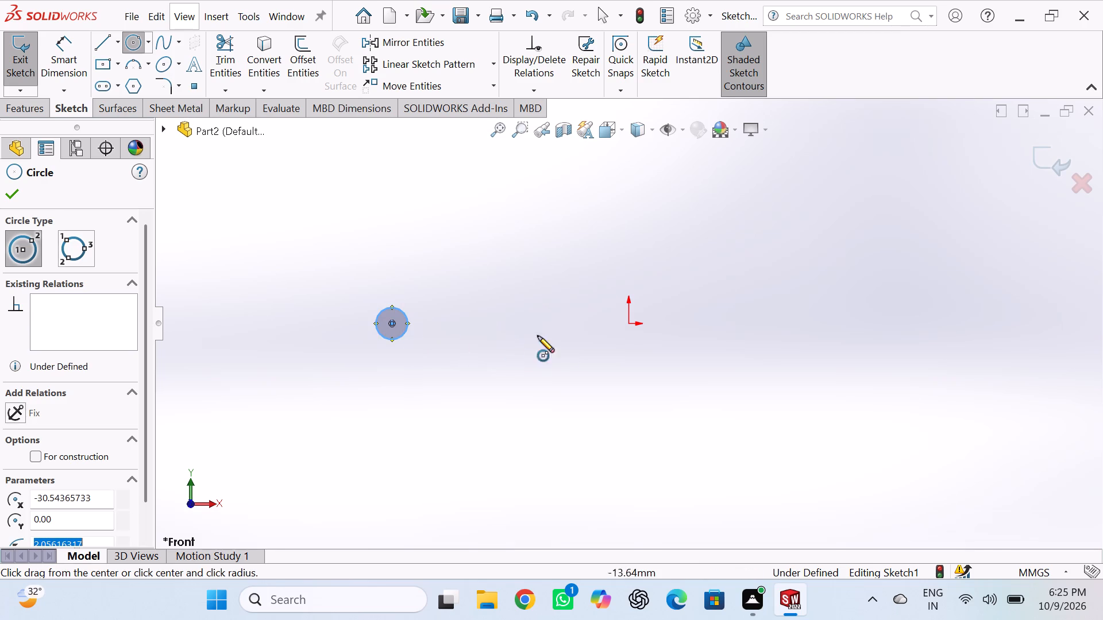
click(627, 324)
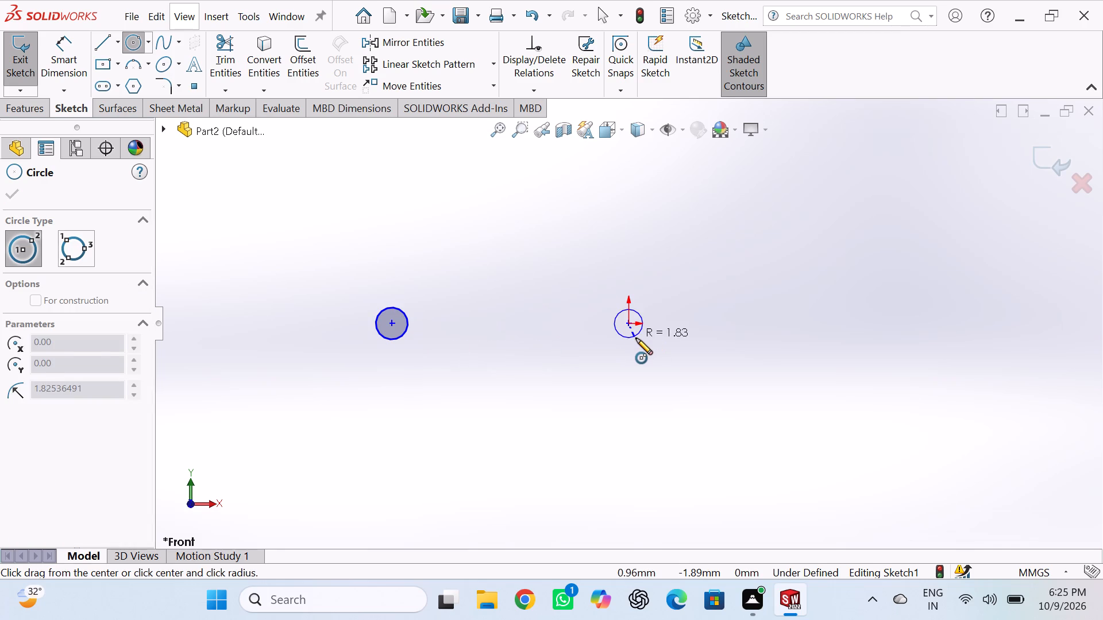
click(636, 338)
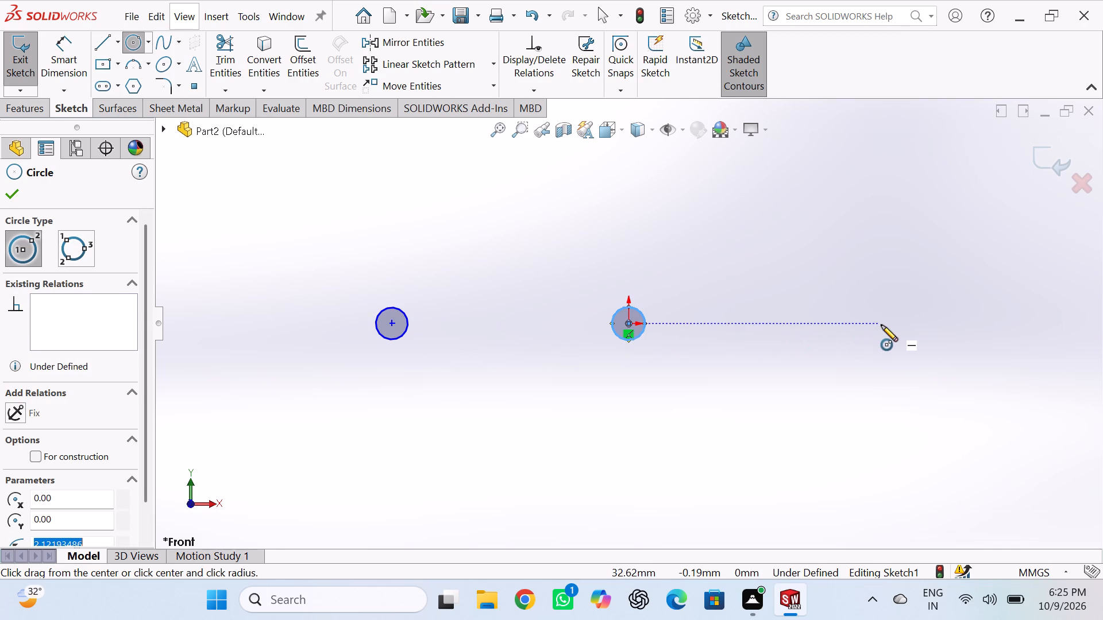
click(856, 325)
click(866, 334)
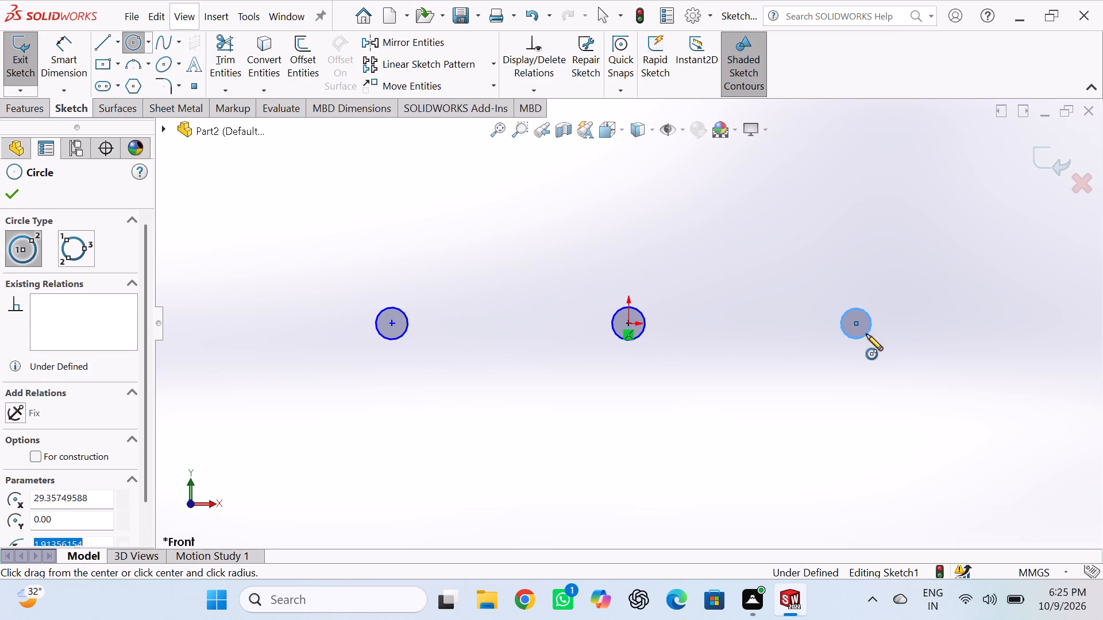
Sketch a horizontal centerline about 60 mm long through the origin, joining the centres of the two outer circles.
click(101, 39)
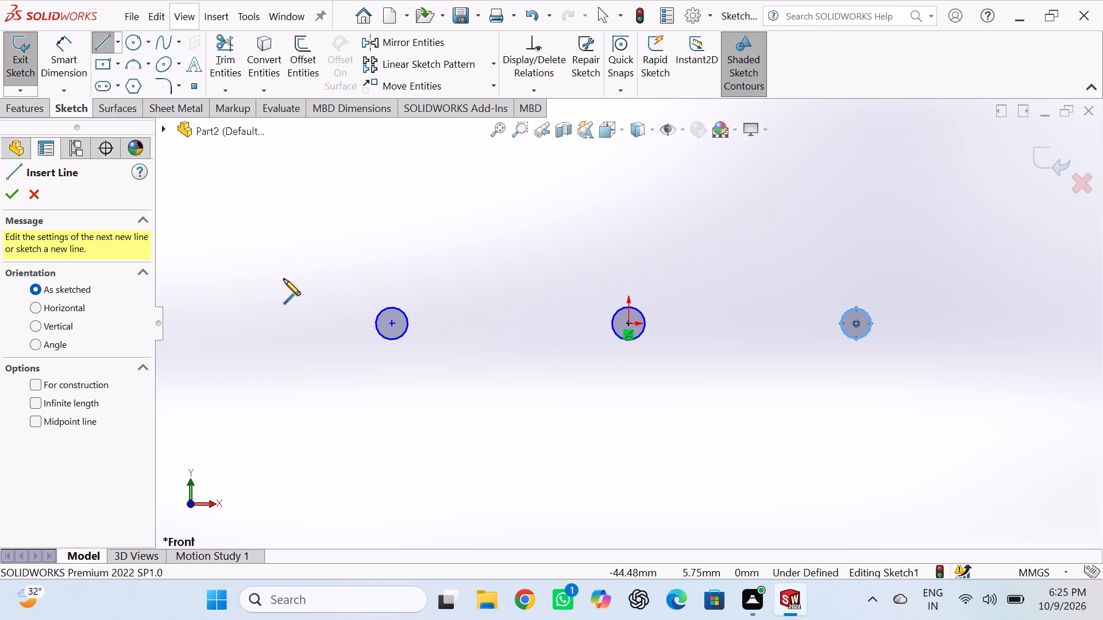
click(117, 48)
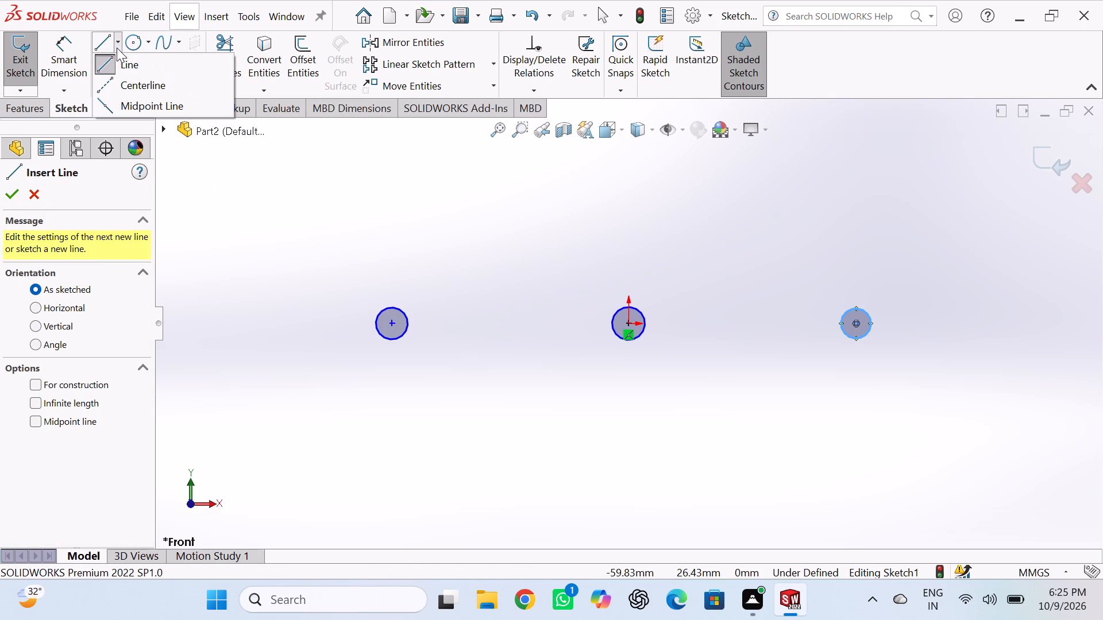
click(125, 80)
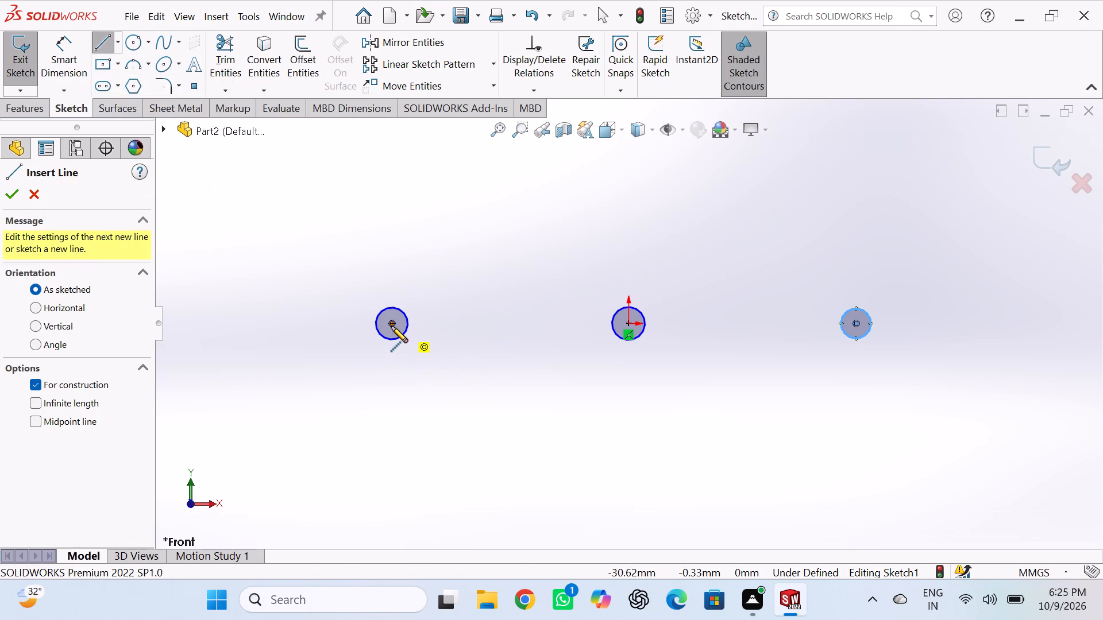
click(391, 326)
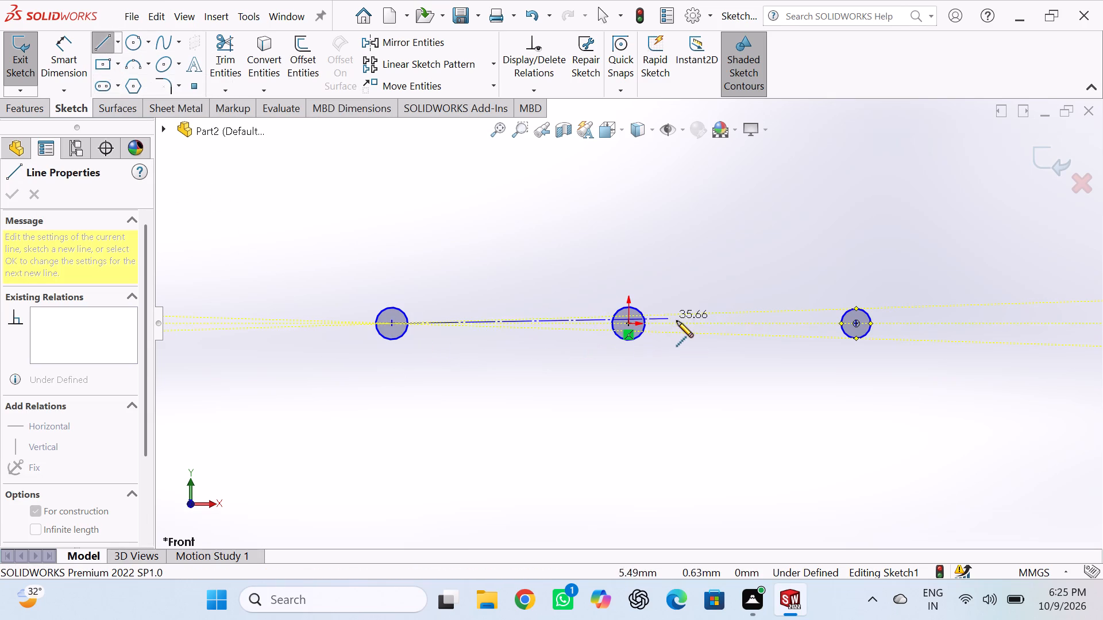
click(856, 321)
right_click(747, 232)
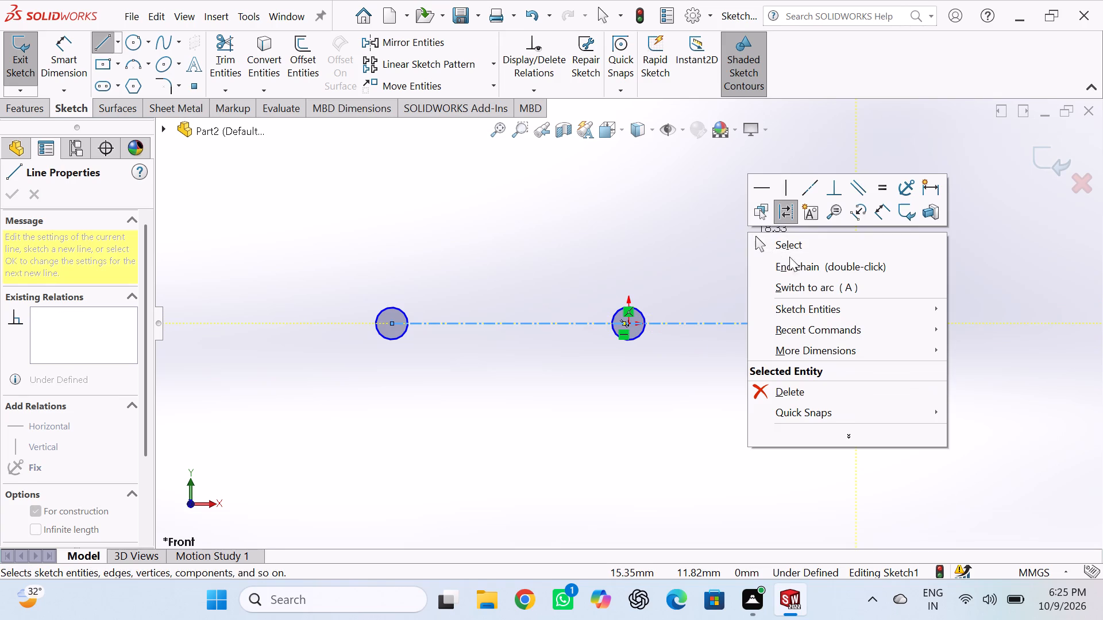
click(786, 242)
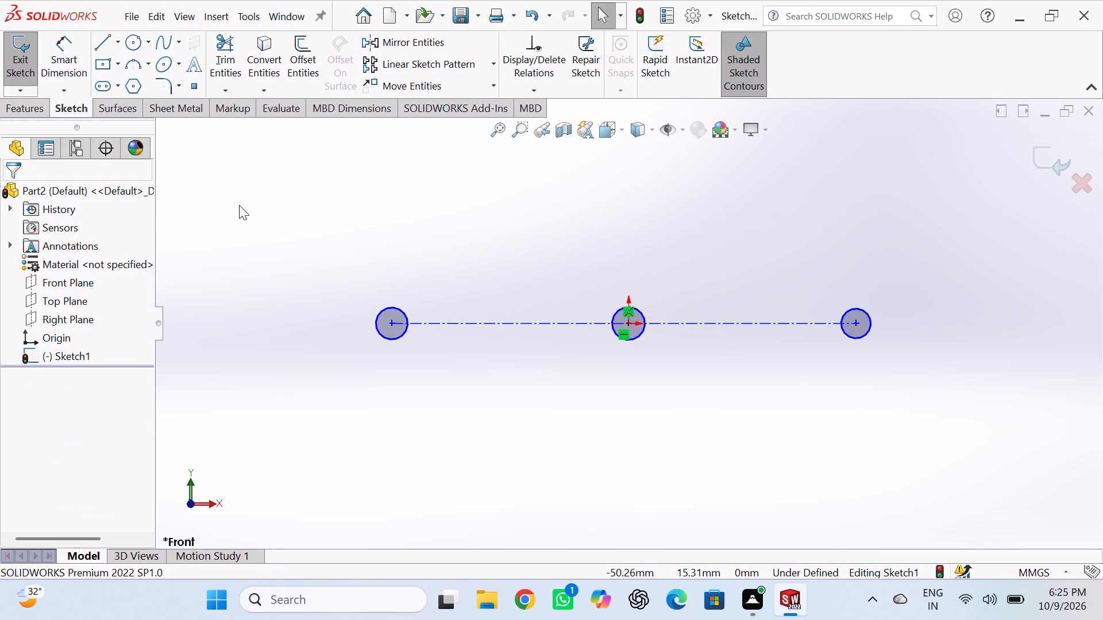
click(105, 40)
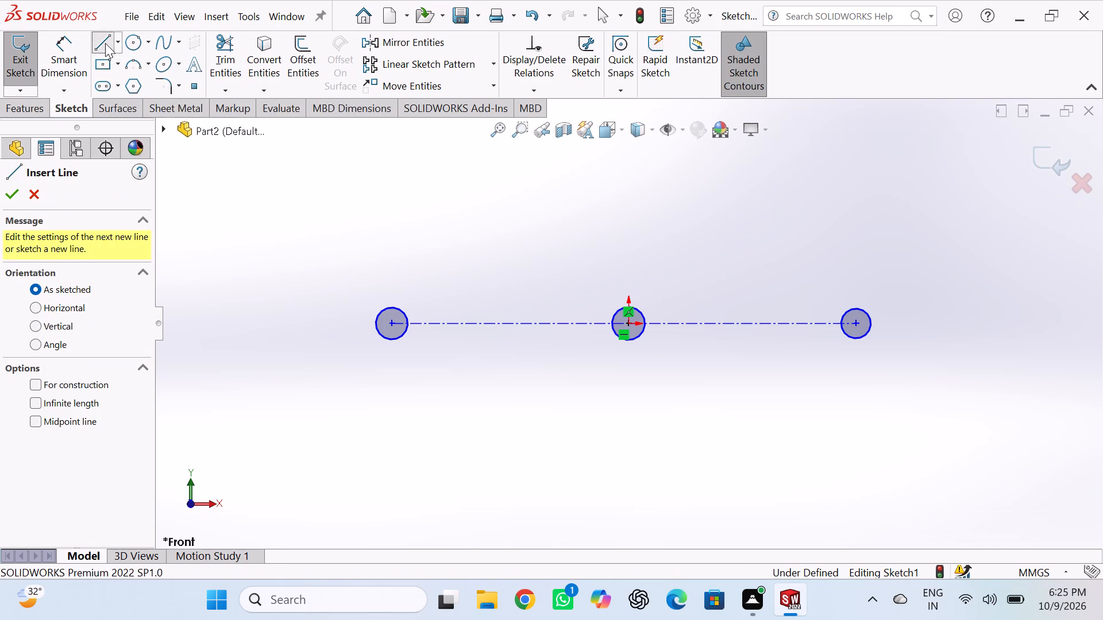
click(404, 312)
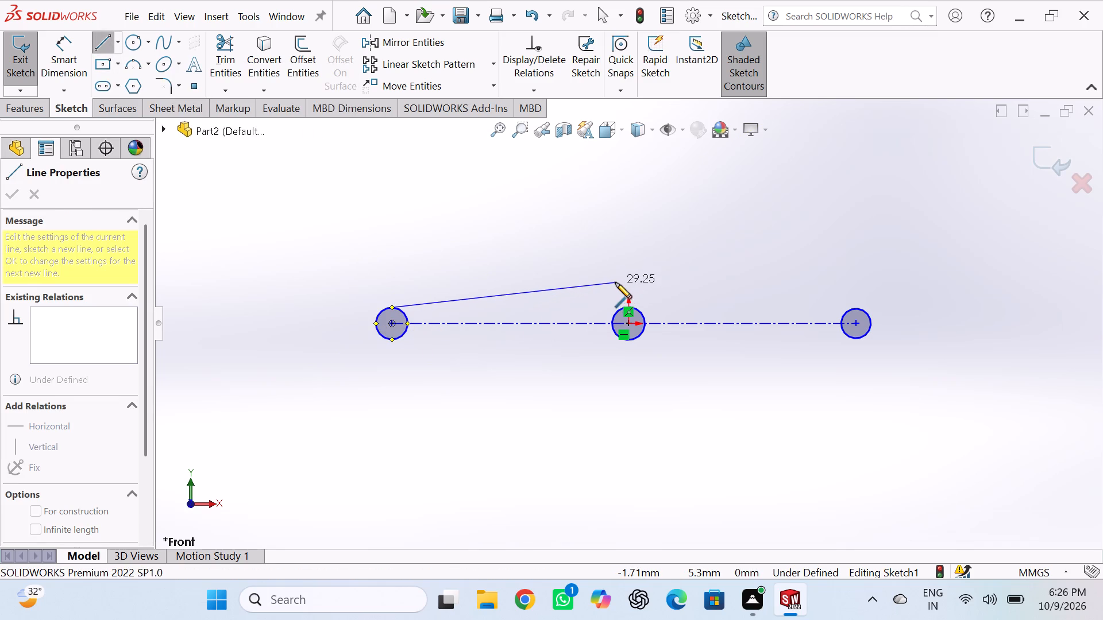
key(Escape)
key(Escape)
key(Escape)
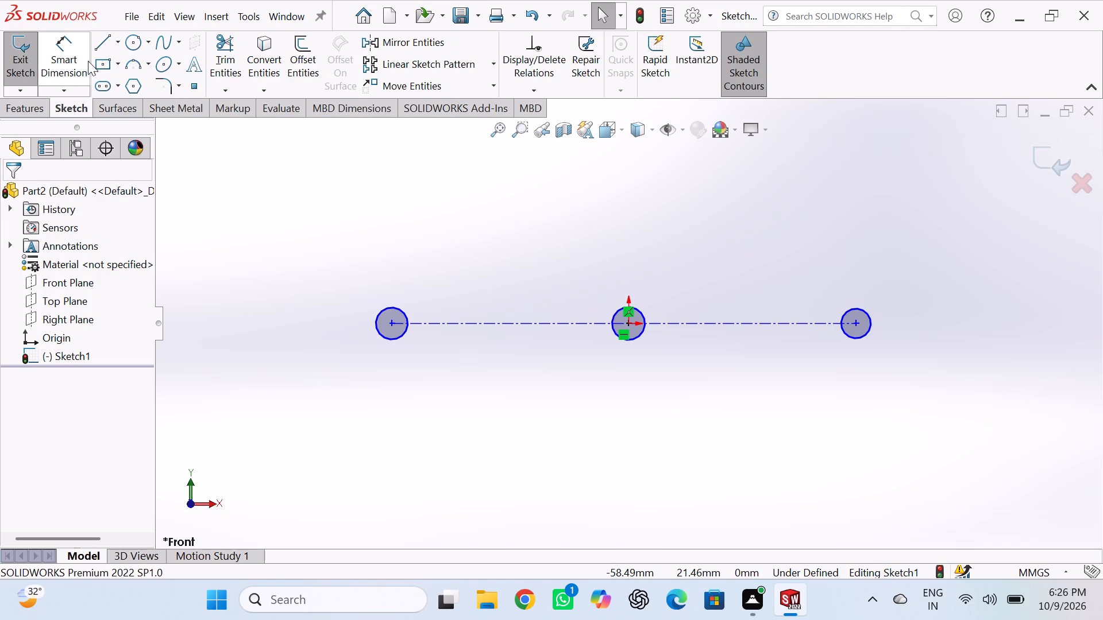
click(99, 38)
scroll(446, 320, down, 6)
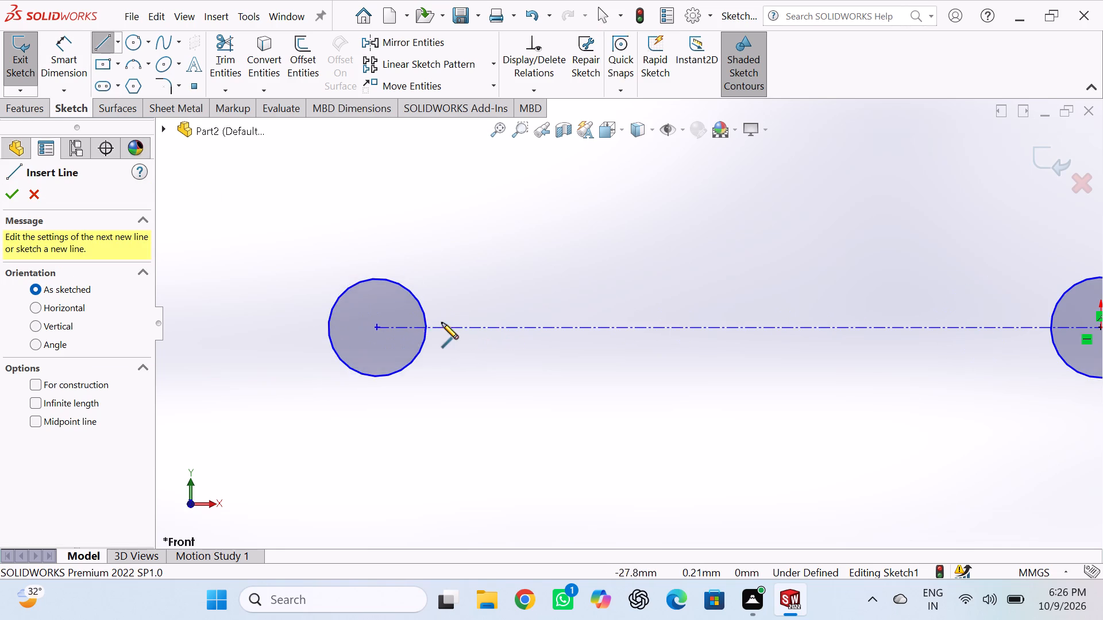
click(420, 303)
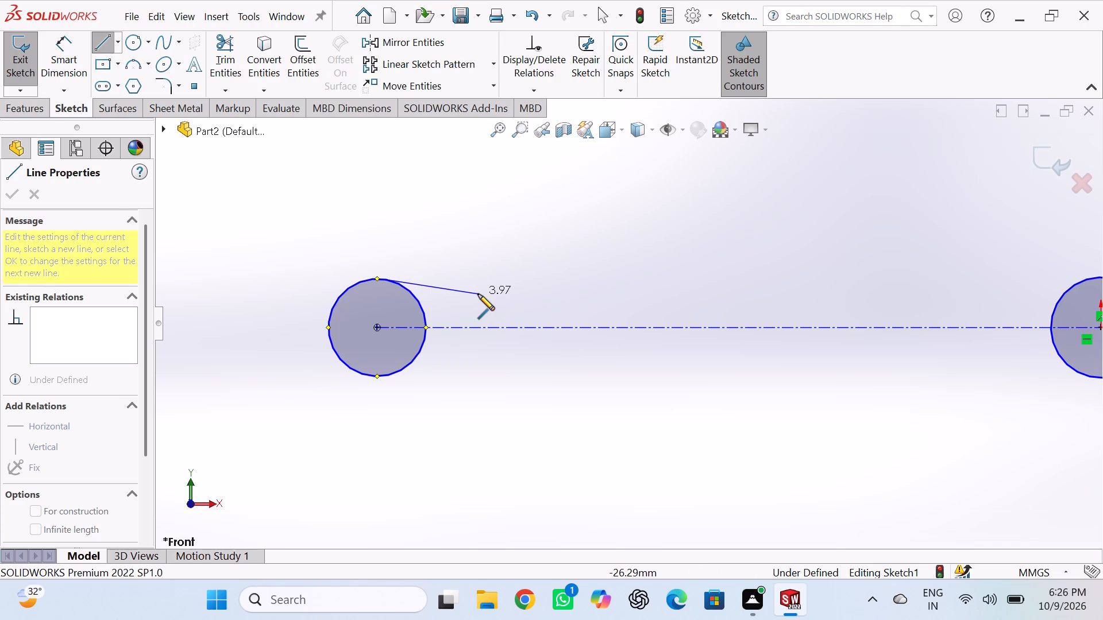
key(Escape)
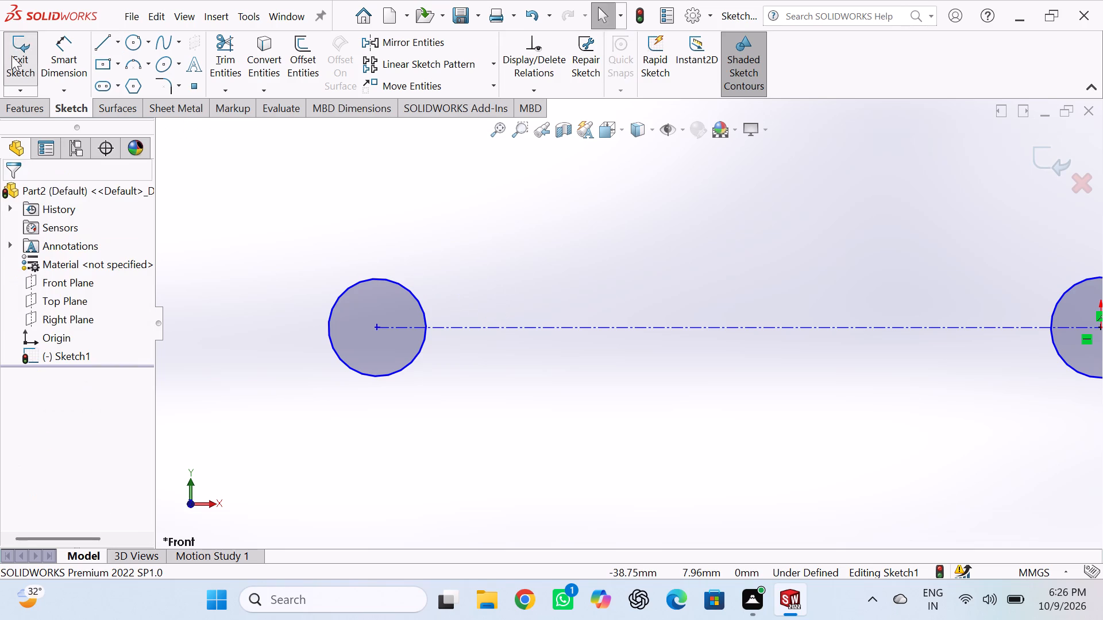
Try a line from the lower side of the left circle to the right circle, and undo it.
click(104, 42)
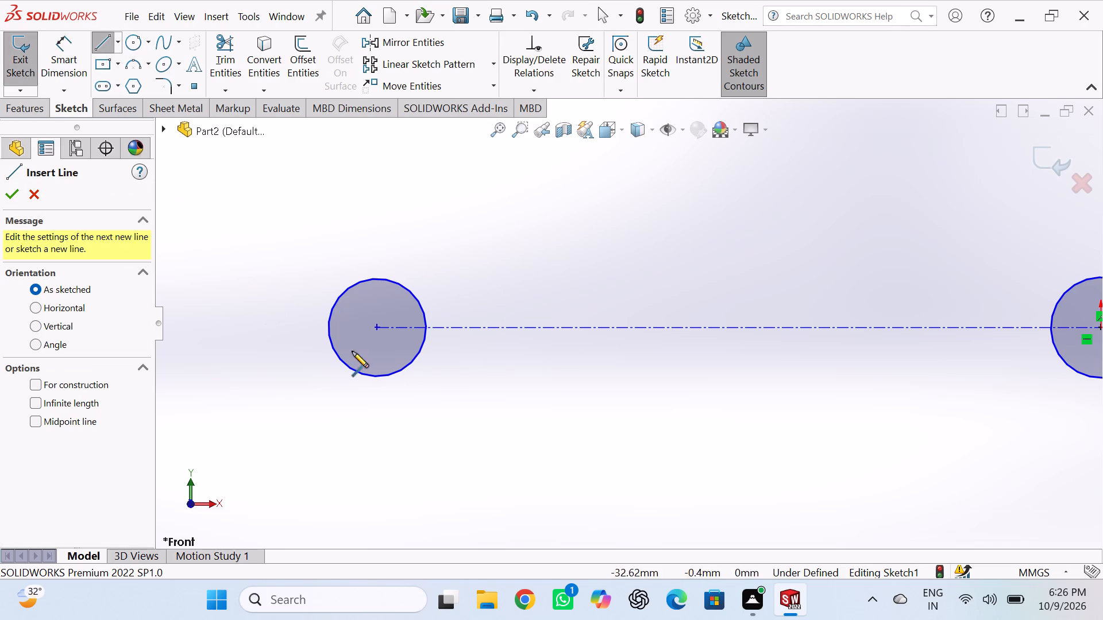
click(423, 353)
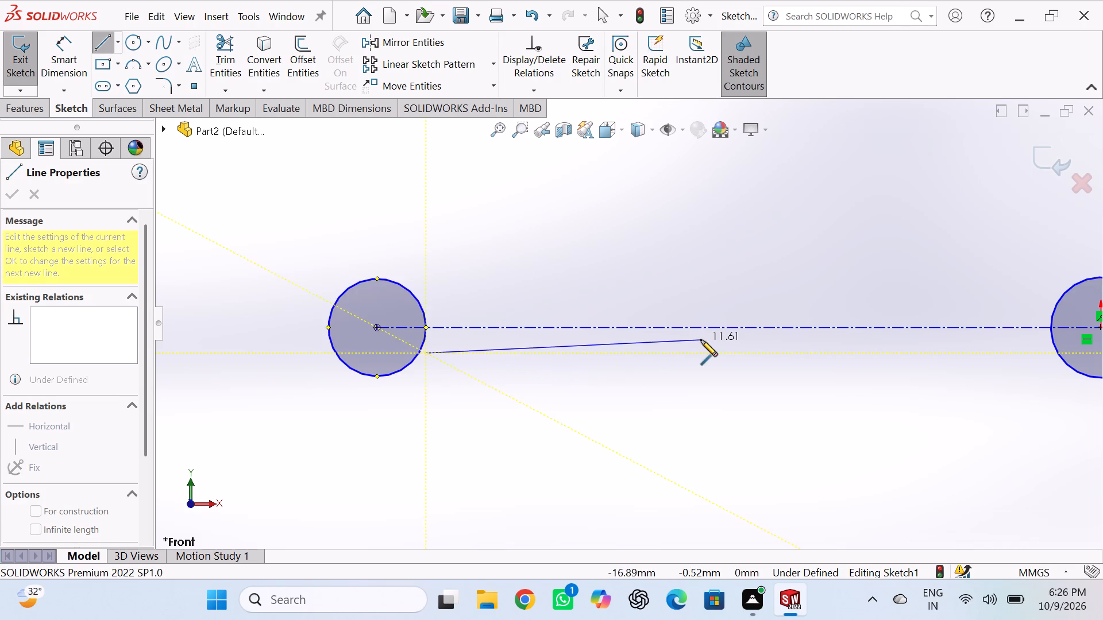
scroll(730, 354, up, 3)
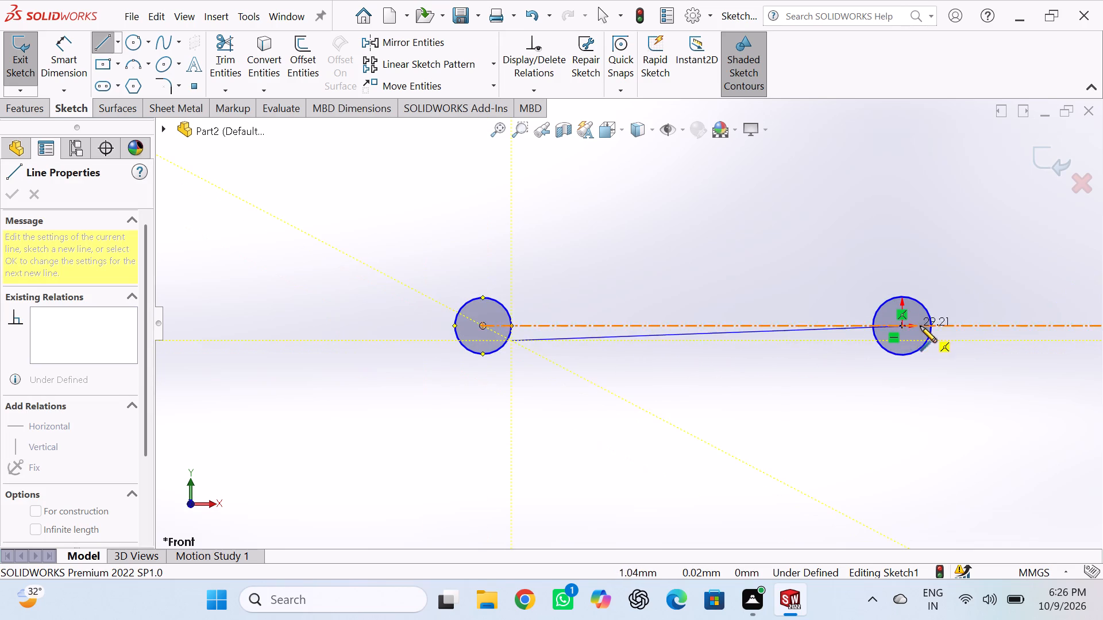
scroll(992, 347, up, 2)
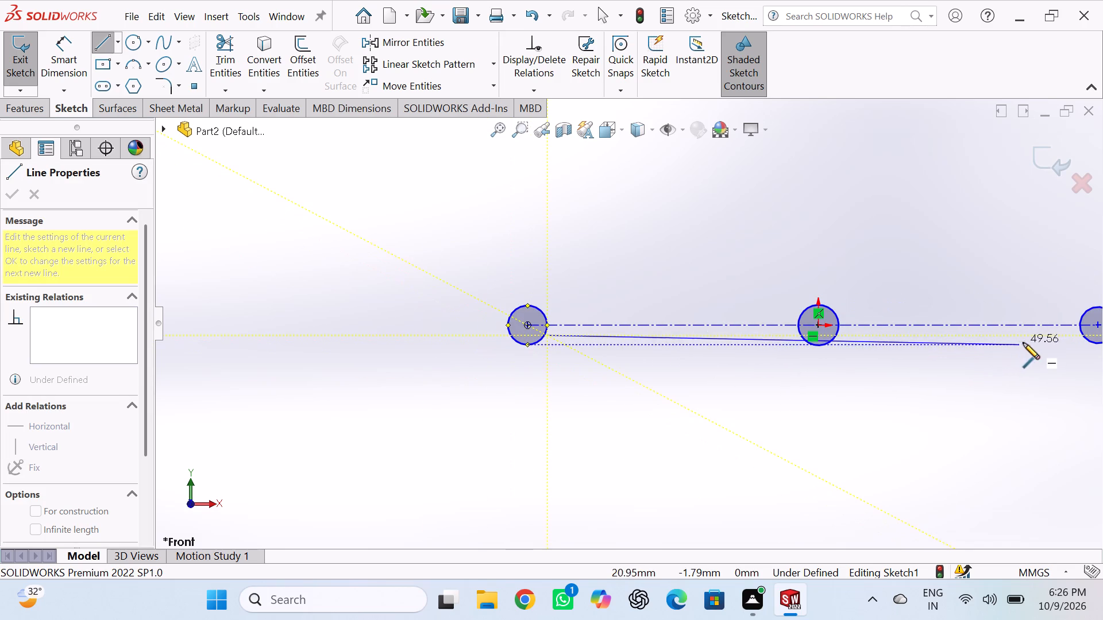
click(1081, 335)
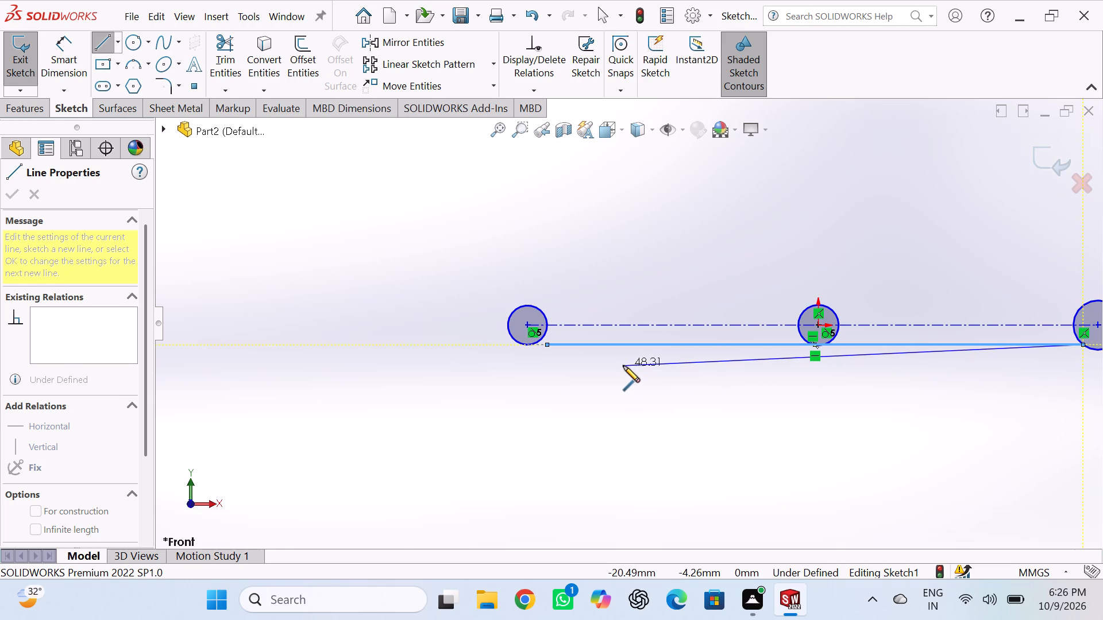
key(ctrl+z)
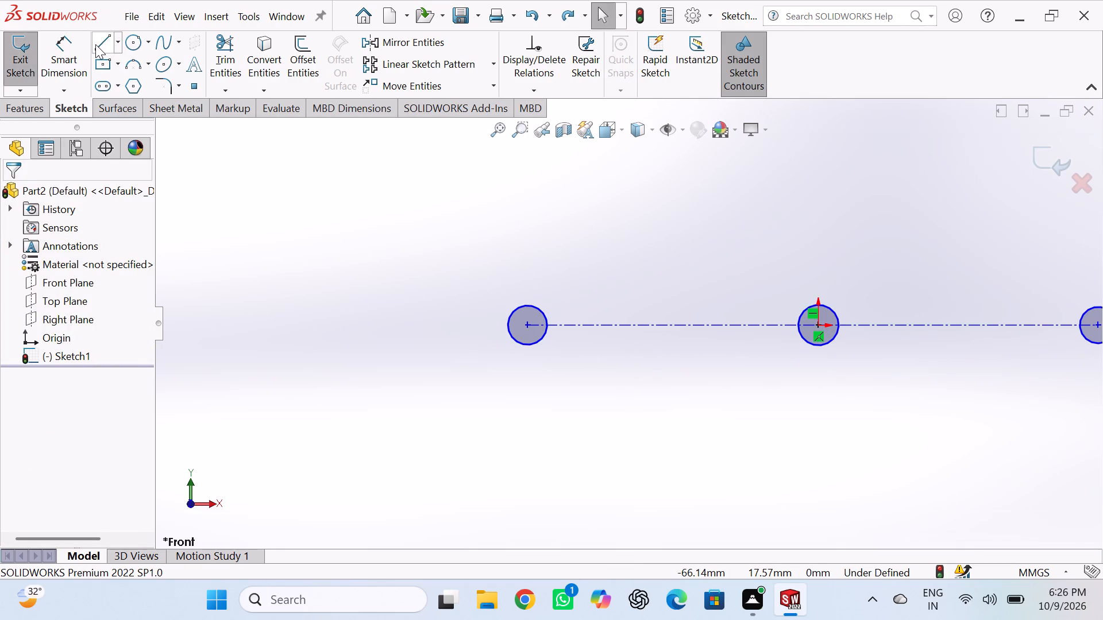
Sketch a line joining the bottom point of the left circle to the bottom point of the right circle.
click(95, 44)
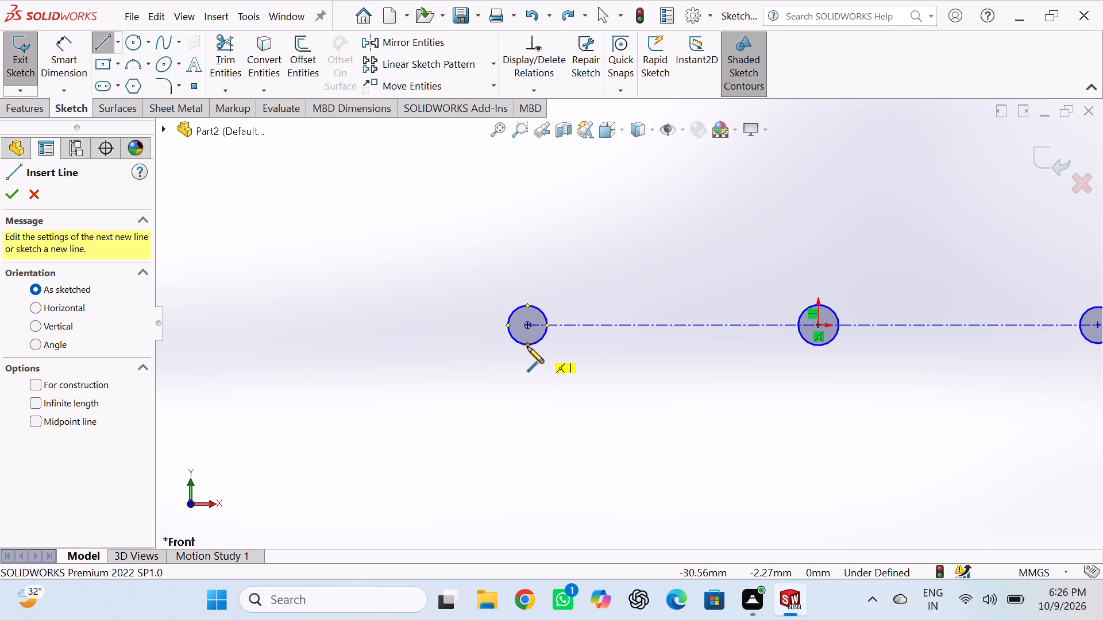
double_click(527, 347)
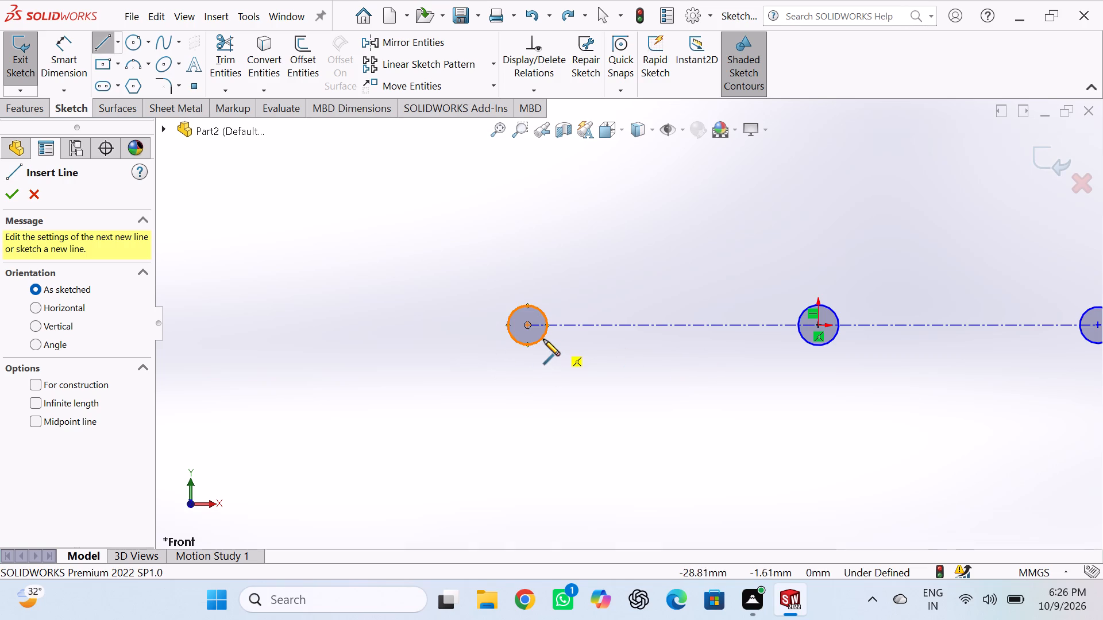
click(543, 338)
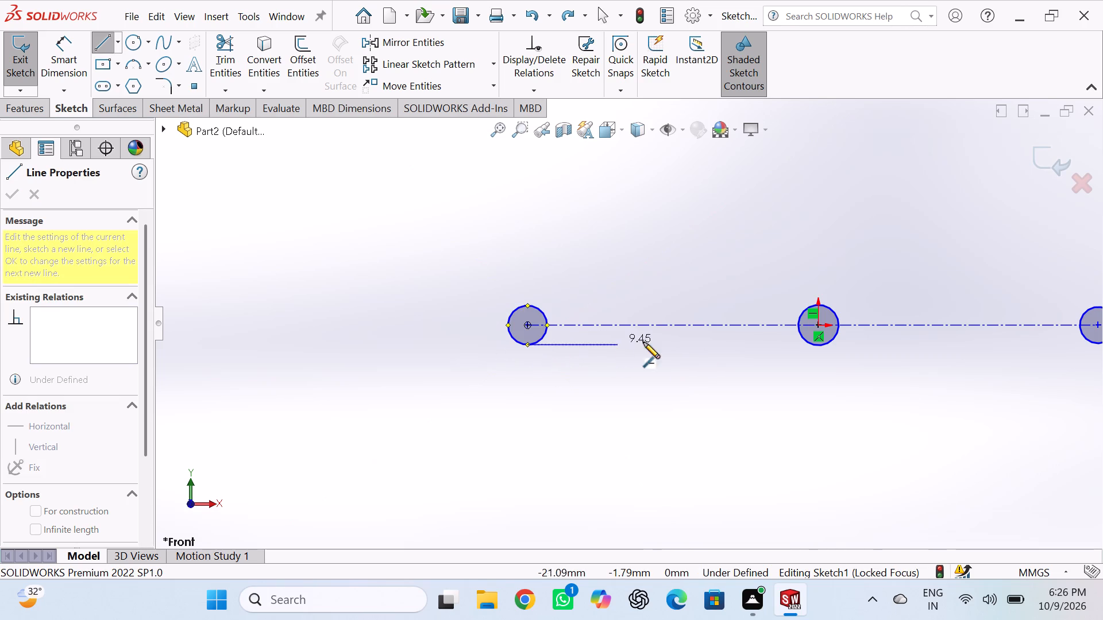
scroll(950, 340, up, 2)
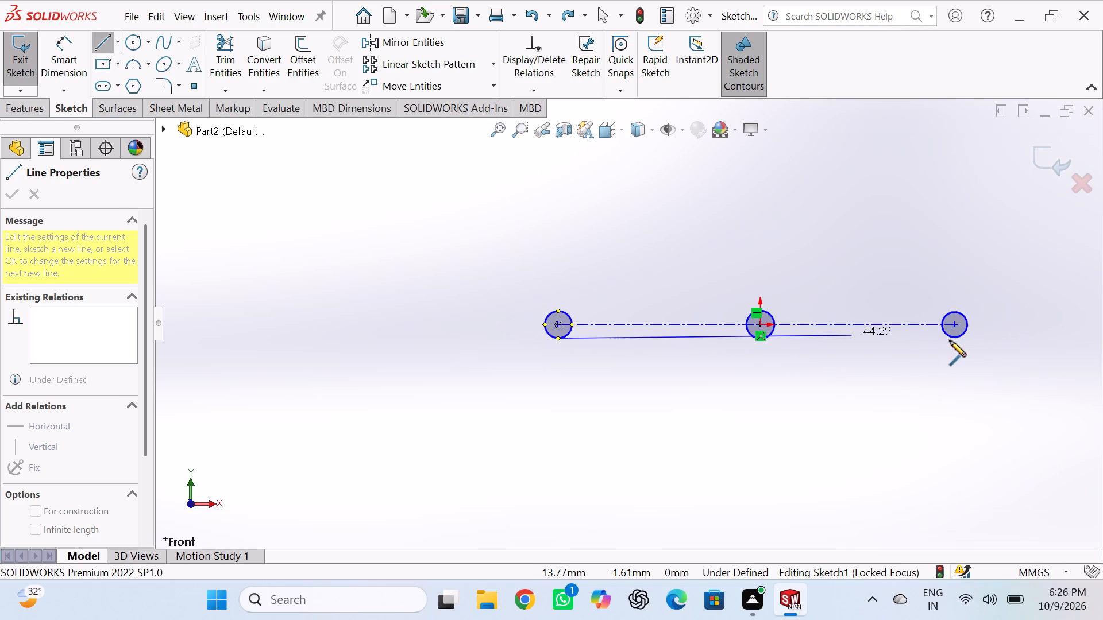
click(952, 339)
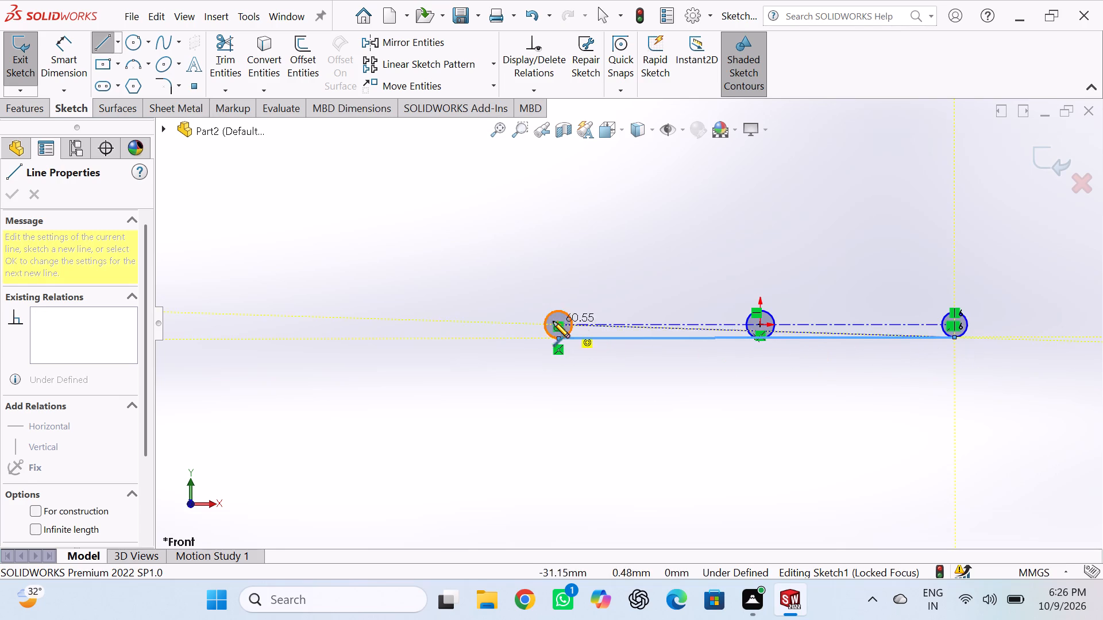
key(Escape)
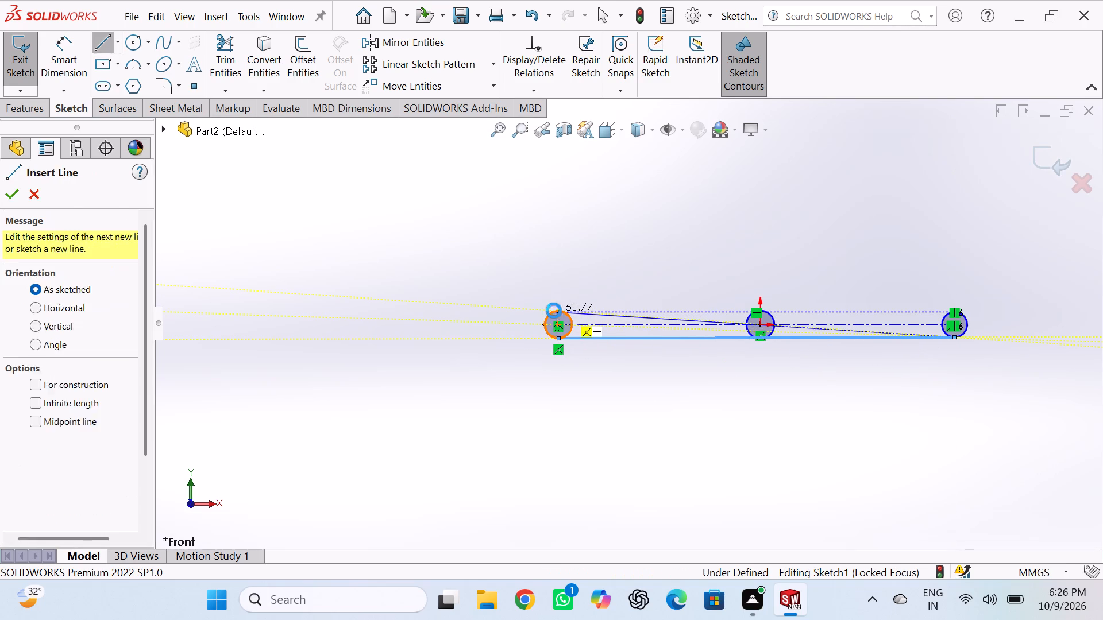
click(93, 45)
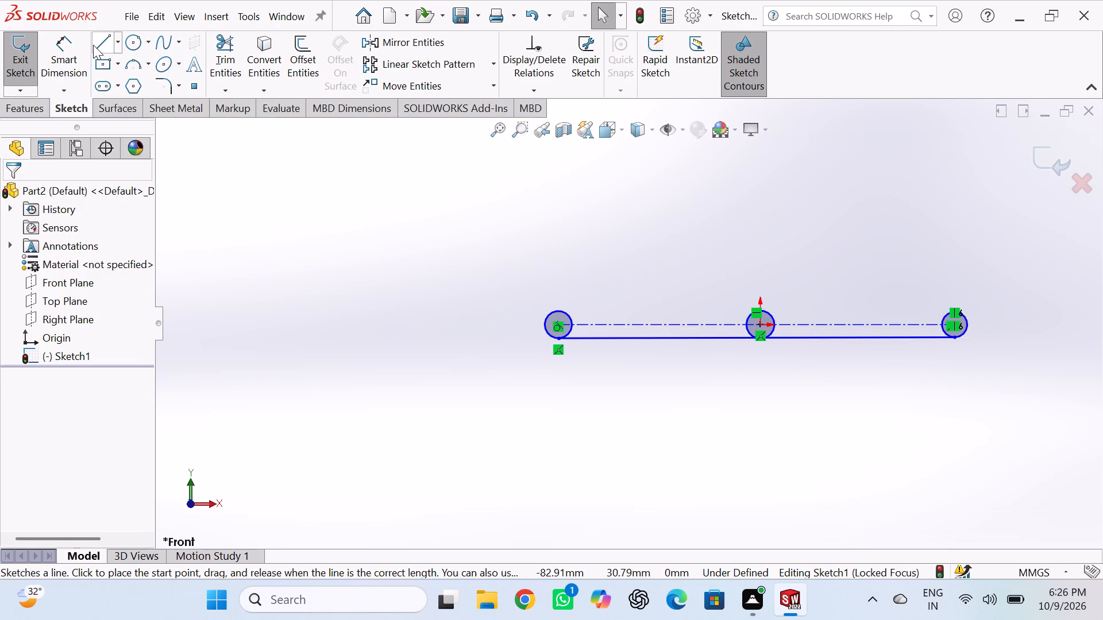
Sketch a line about 60 mm long joining the top point of the left circle to the top point of the right circle.
scroll(603, 293, down, 6)
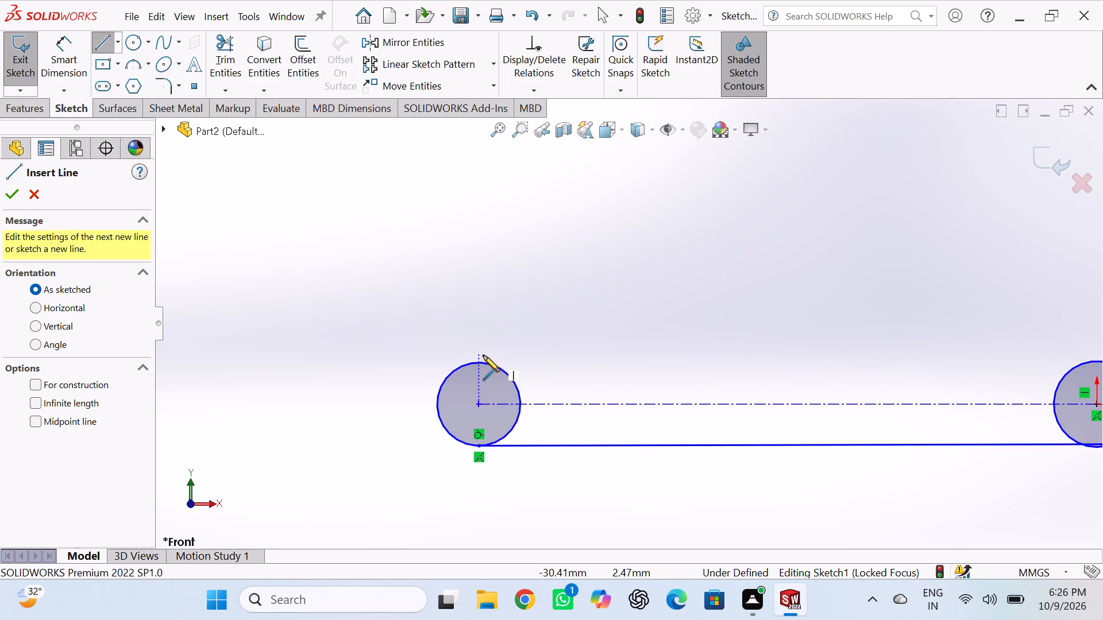
click(496, 365)
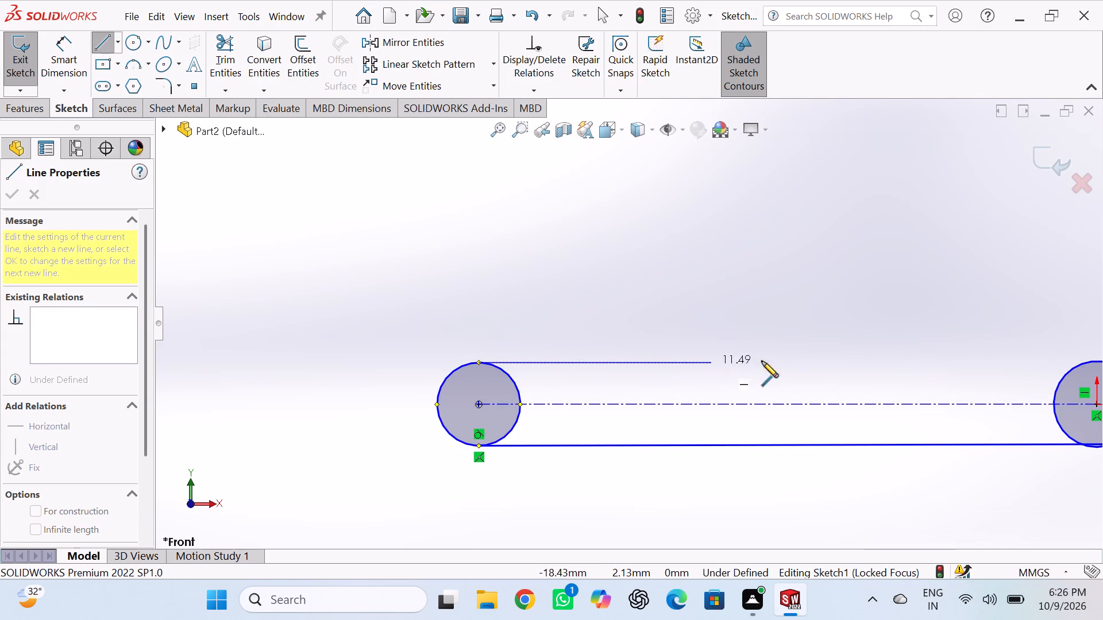
scroll(855, 358, up, 6)
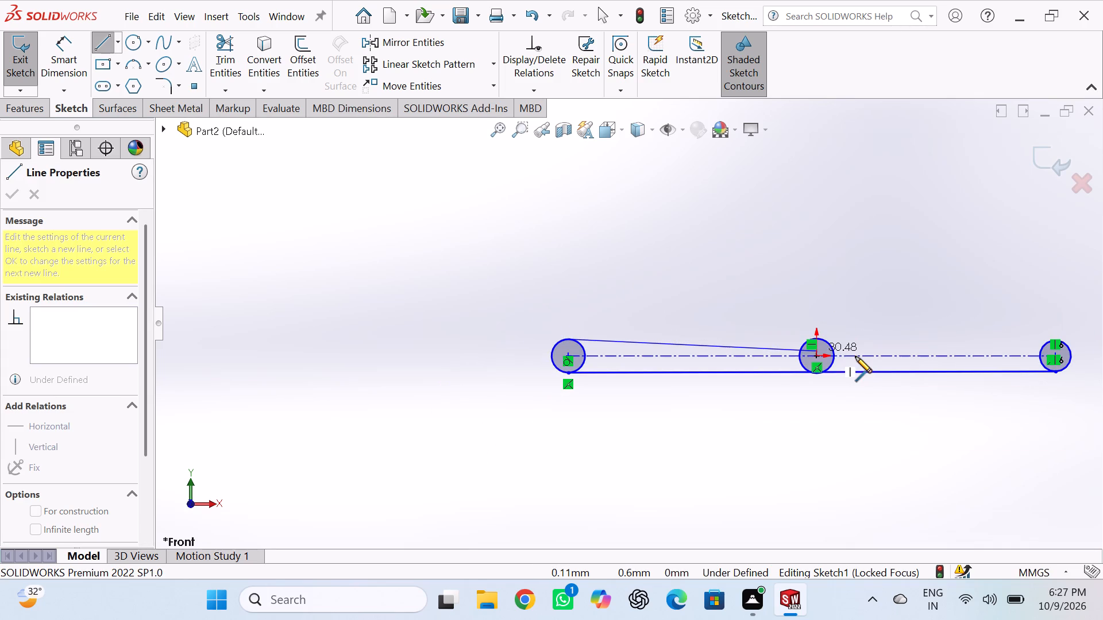
scroll(962, 338, down, 6)
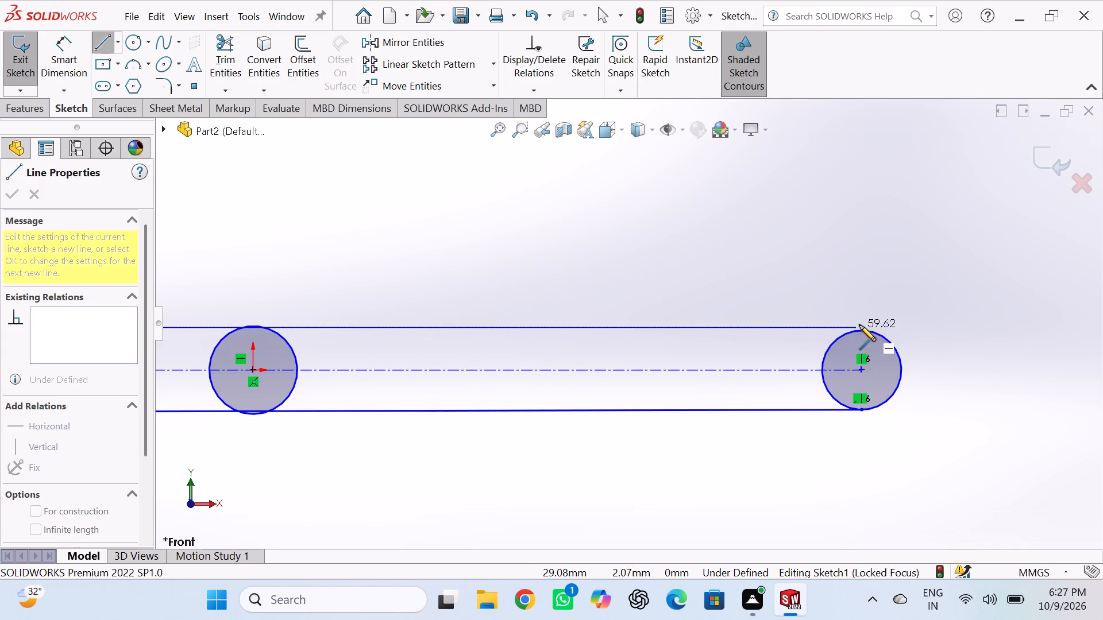
click(860, 329)
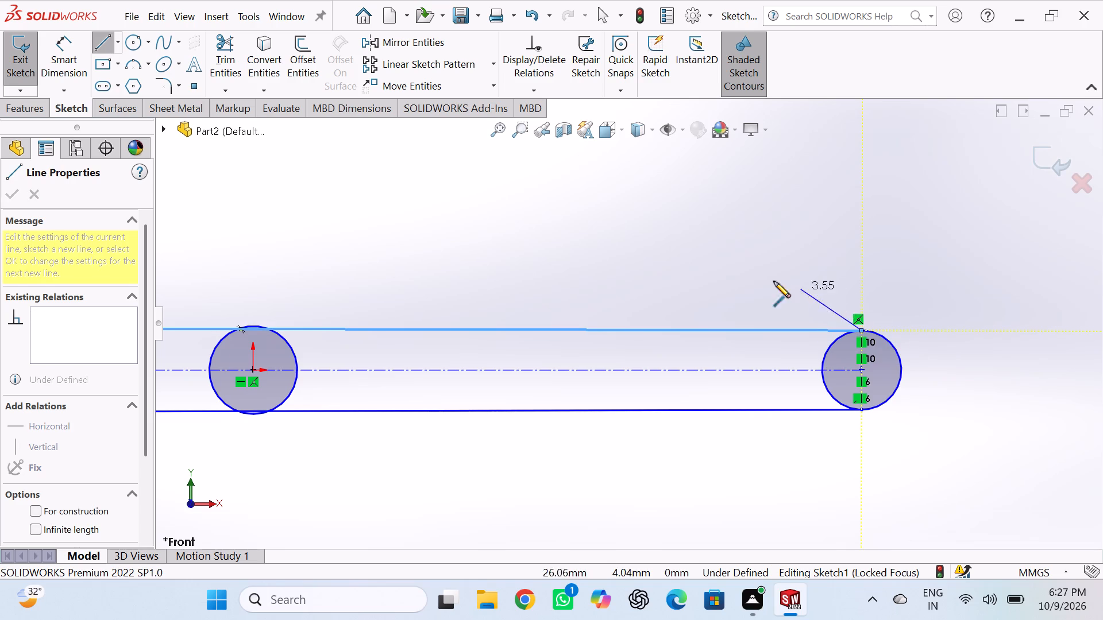
right_click(534, 239)
click(574, 246)
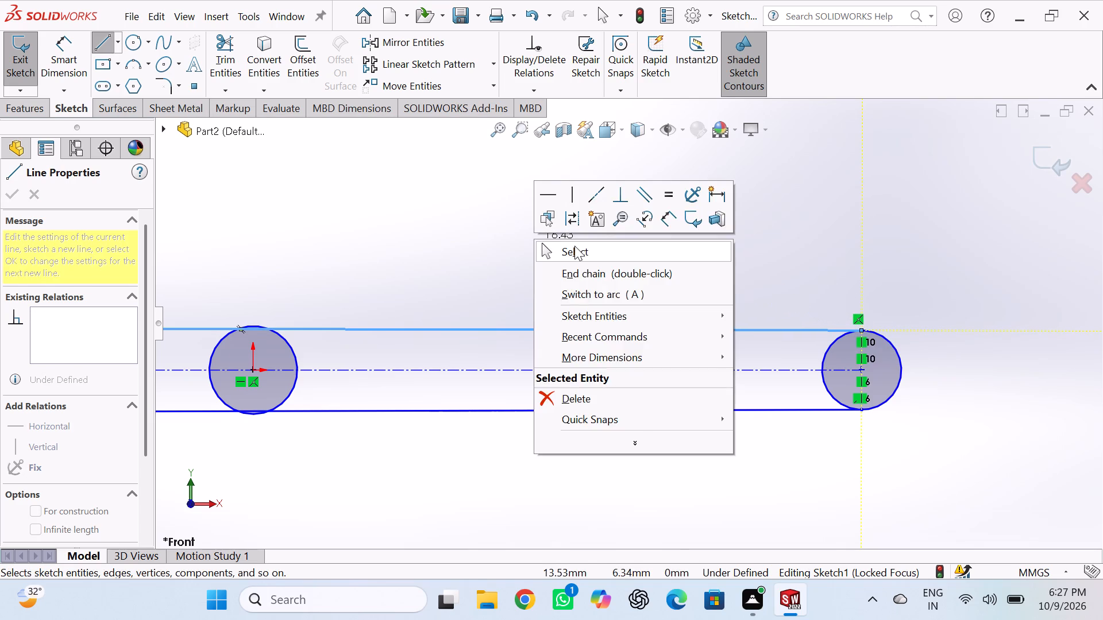
Dimension the length of the upper line between the two outer circles as 90 mm, placing the dimension below the outline.
scroll(442, 258, up, 4)
scroll(296, 301, up, 4)
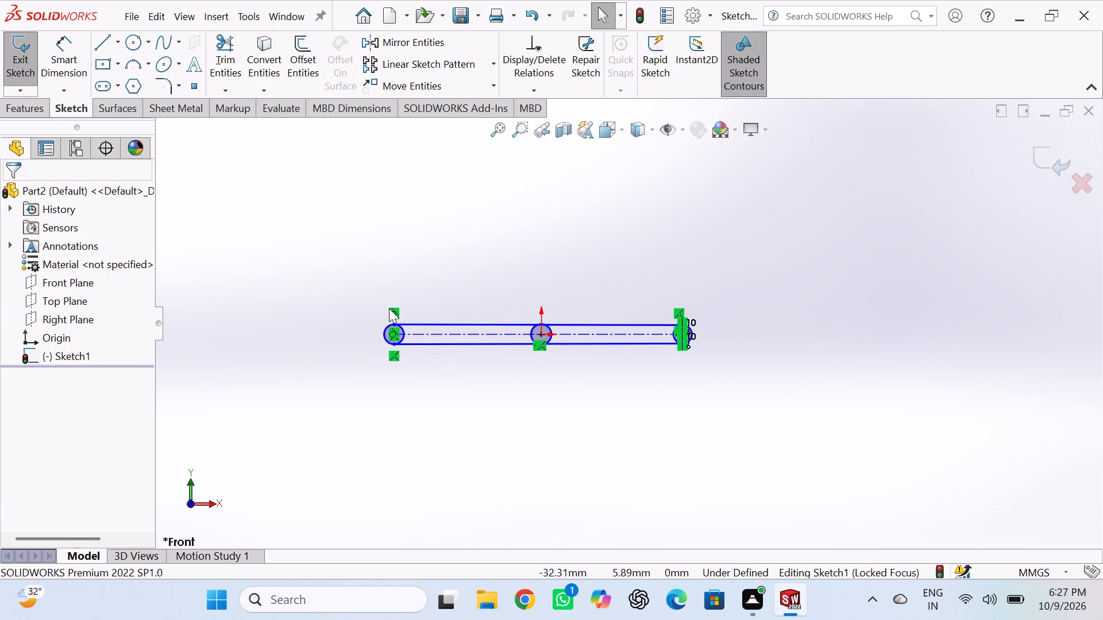
scroll(472, 366, down, 4)
scroll(466, 300, down, 1)
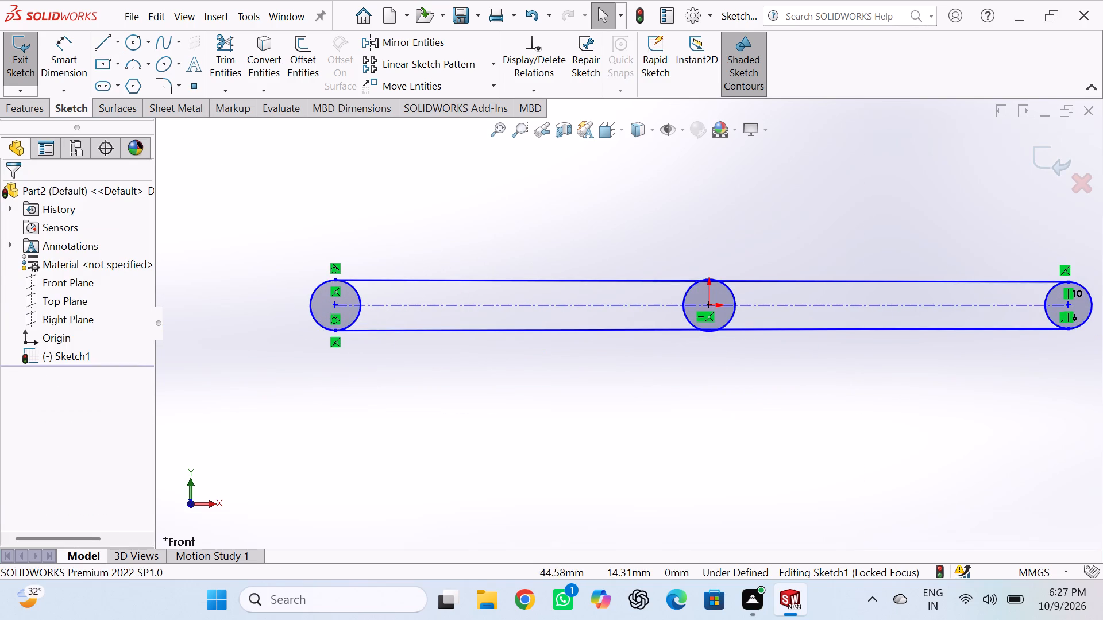
click(57, 51)
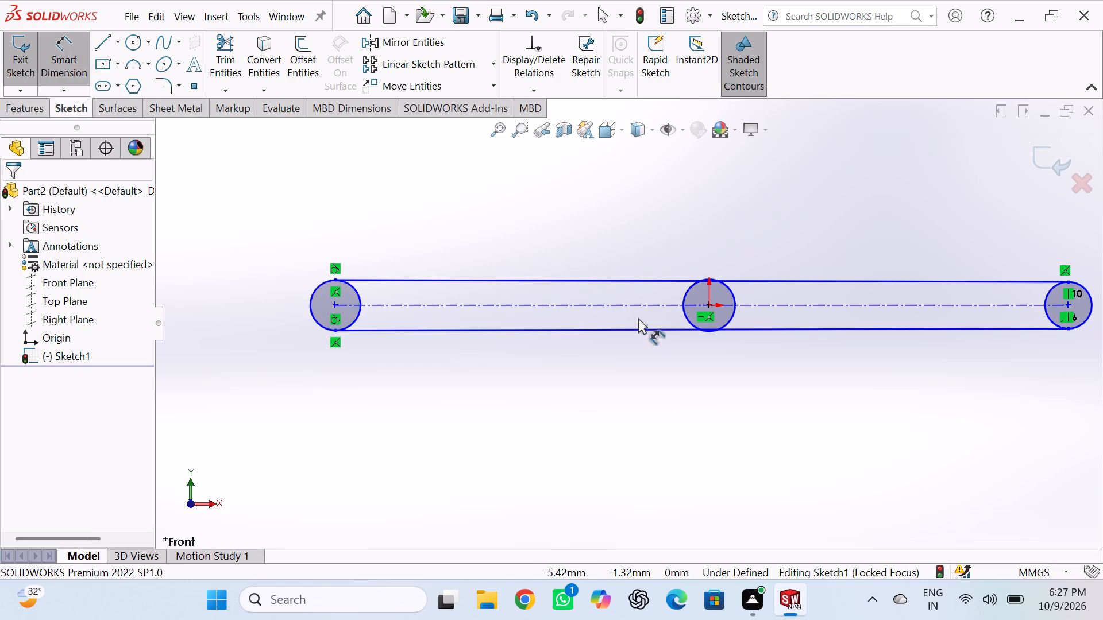
click(584, 280)
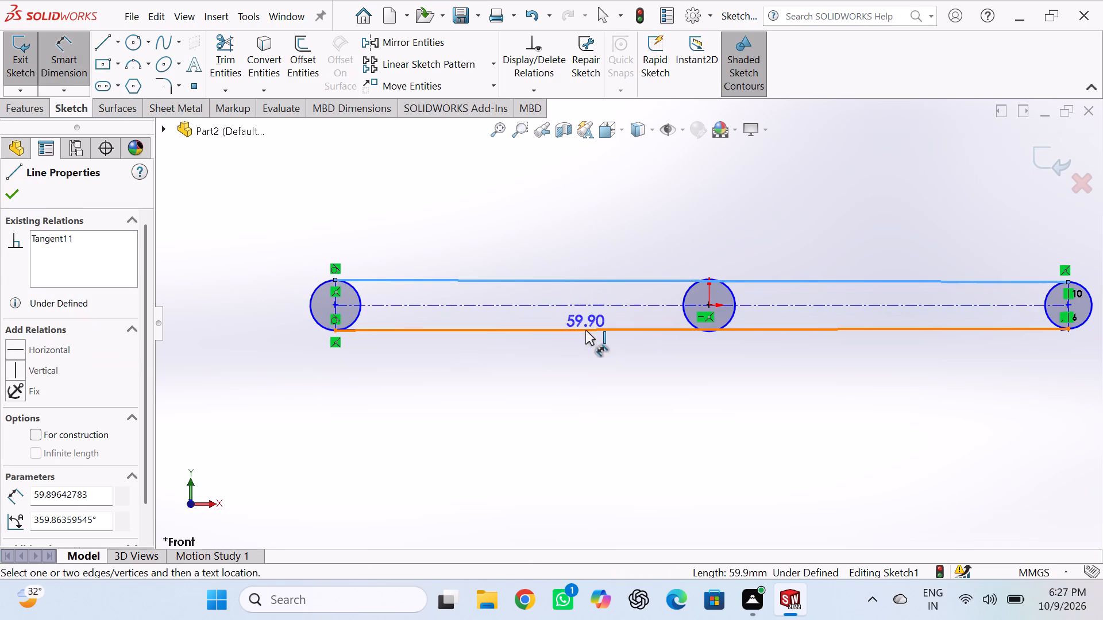
click(585, 330)
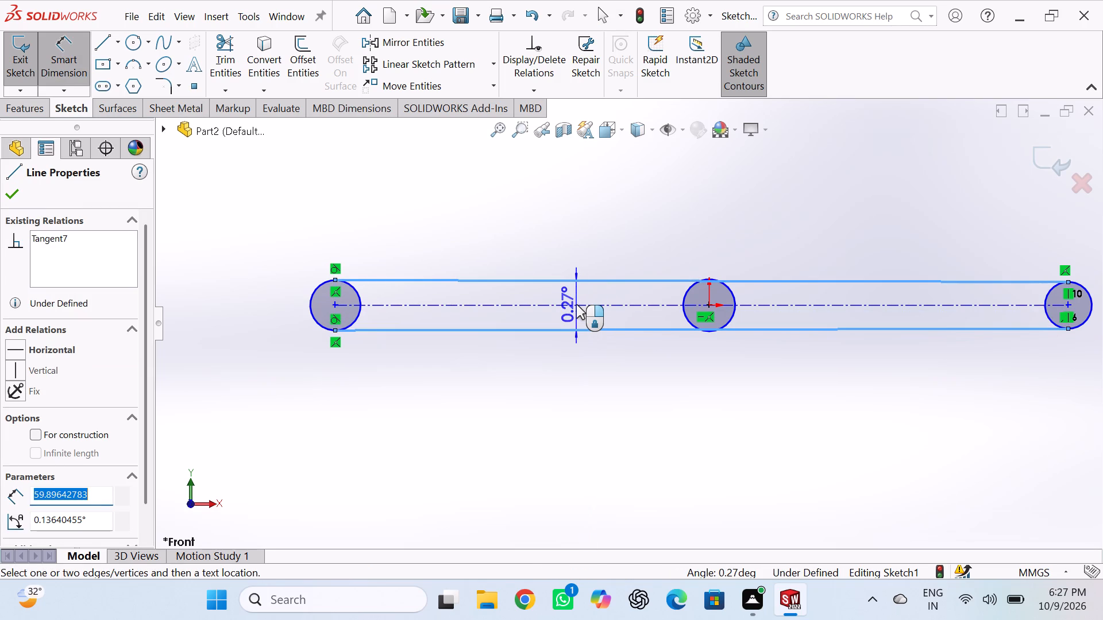
key(Escape)
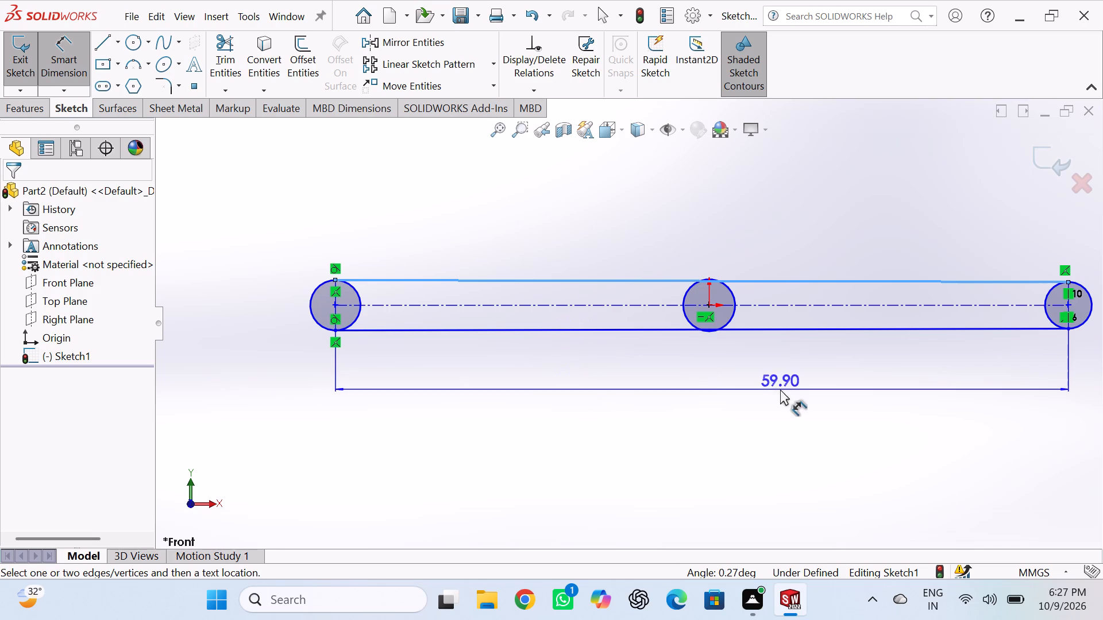
click(714, 389)
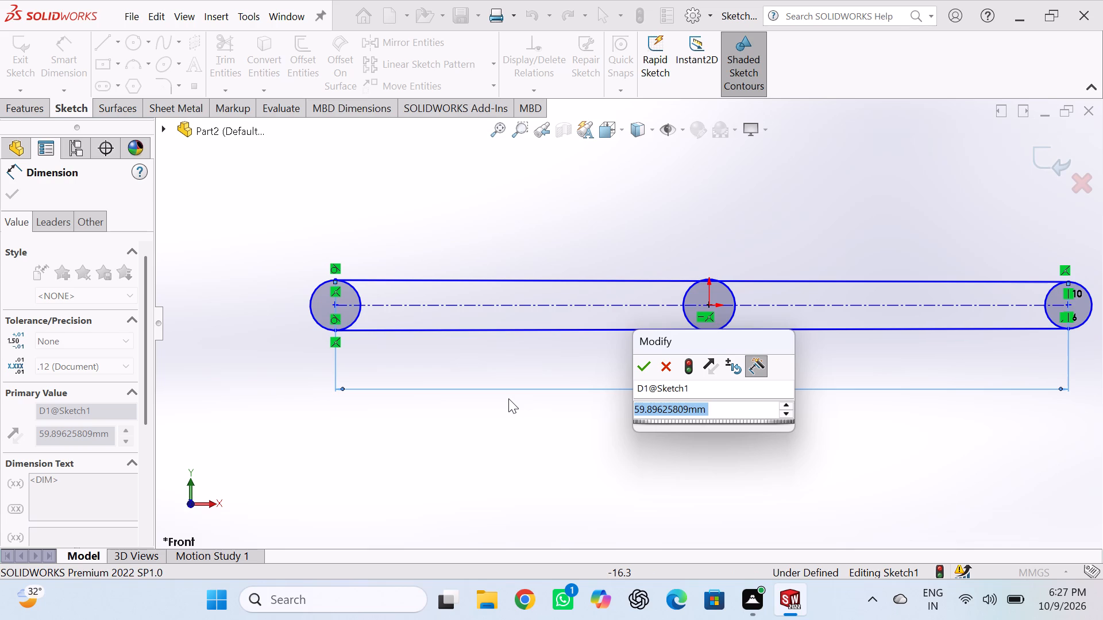
text(90)
key(Return)
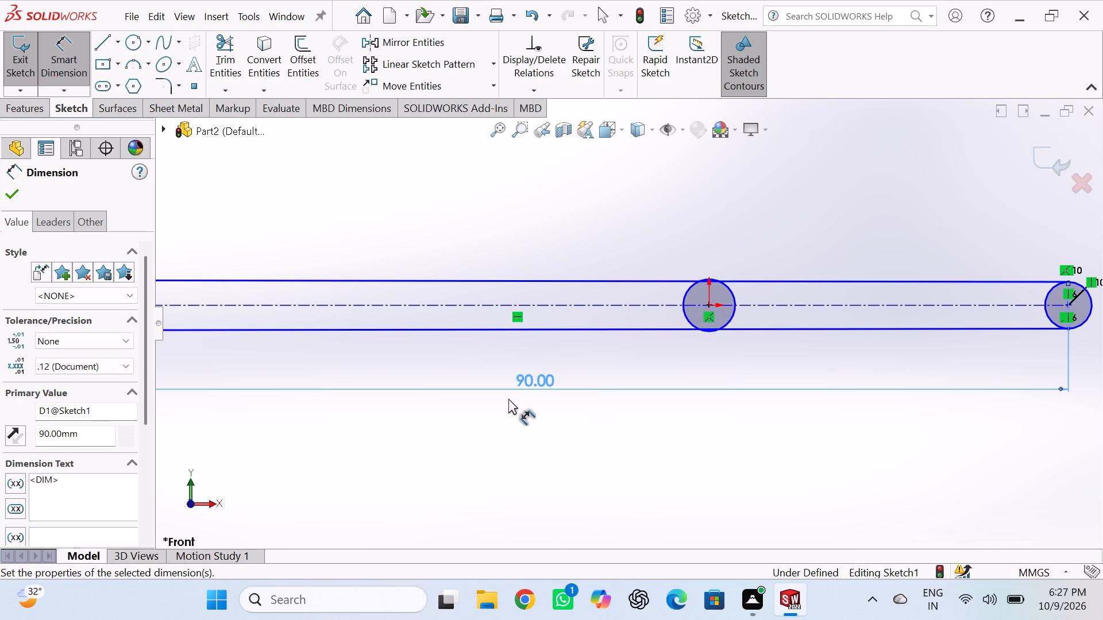
Dimension the distance from the left circle's centre to the origin as 45 mm, placed below the outline.
scroll(556, 315, up, 5)
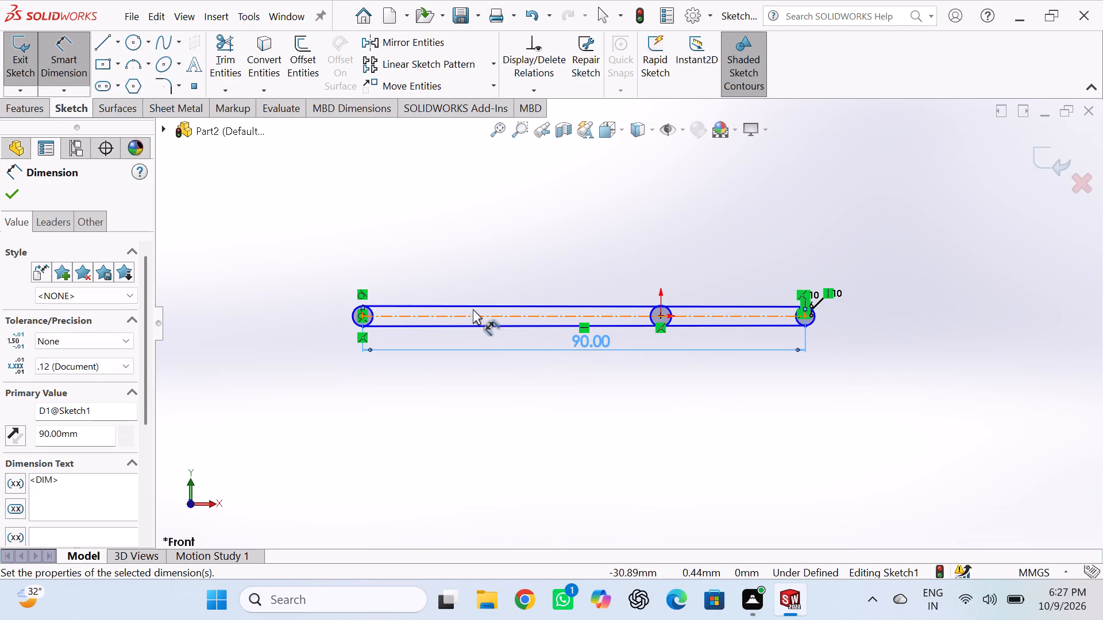
scroll(366, 312, down, 7)
scroll(529, 347, down, 2)
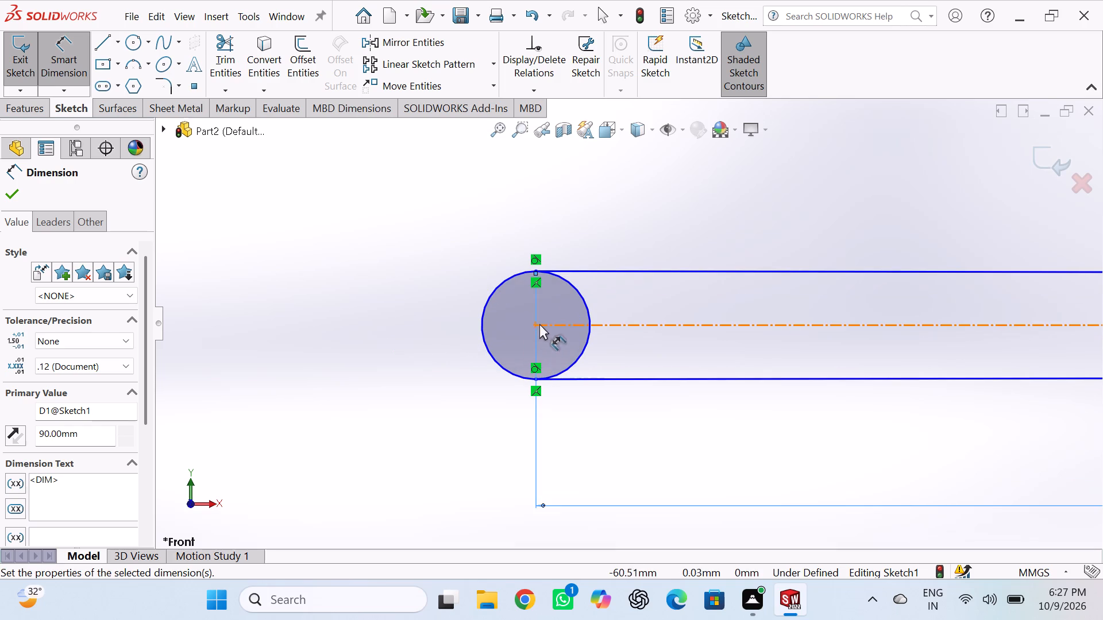
click(534, 324)
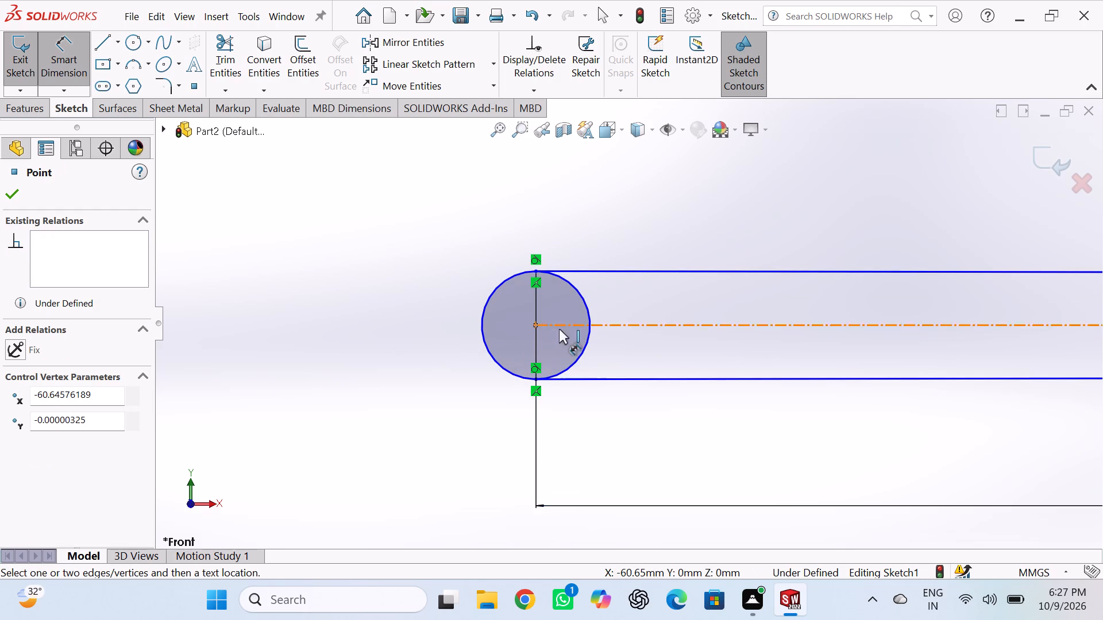
scroll(846, 349, up, 6)
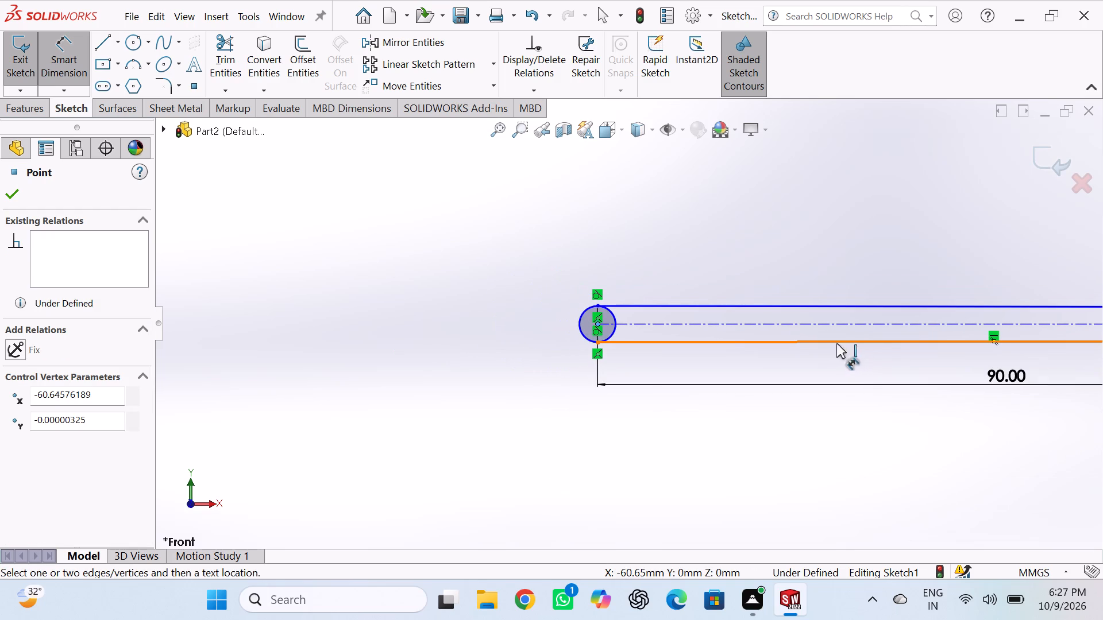
scroll(888, 345, up, 4)
scroll(900, 319, down, 6)
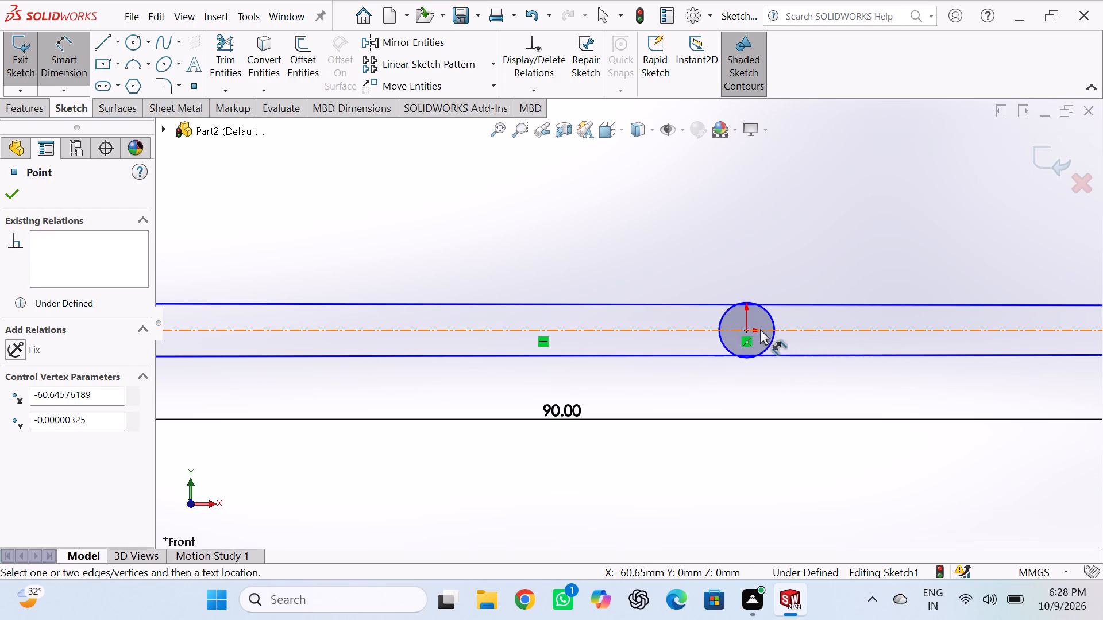
click(745, 329)
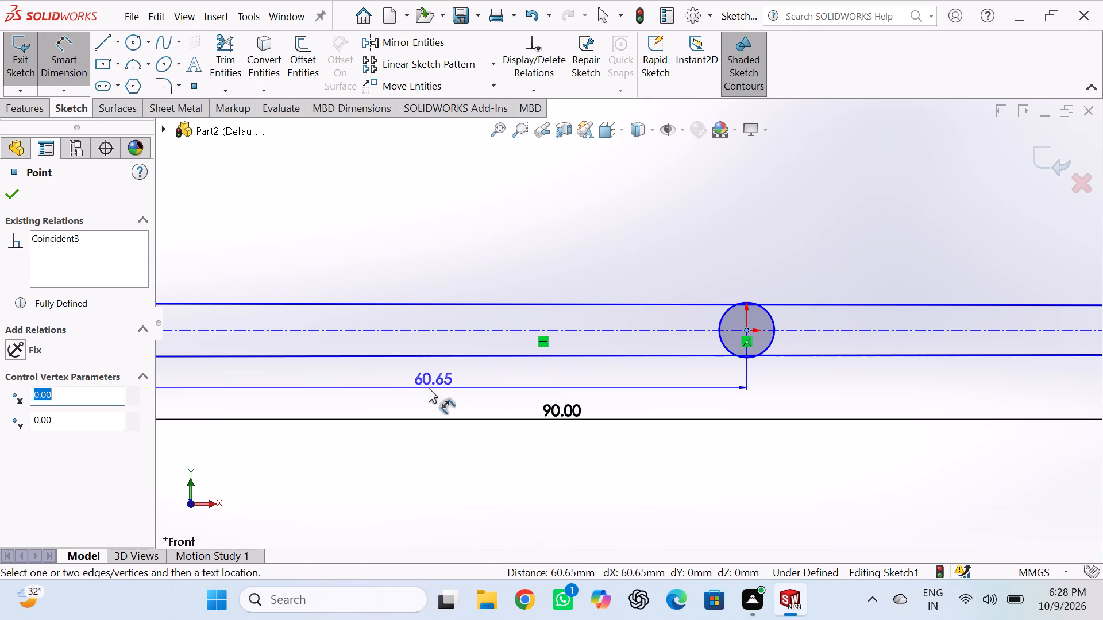
click(427, 387)
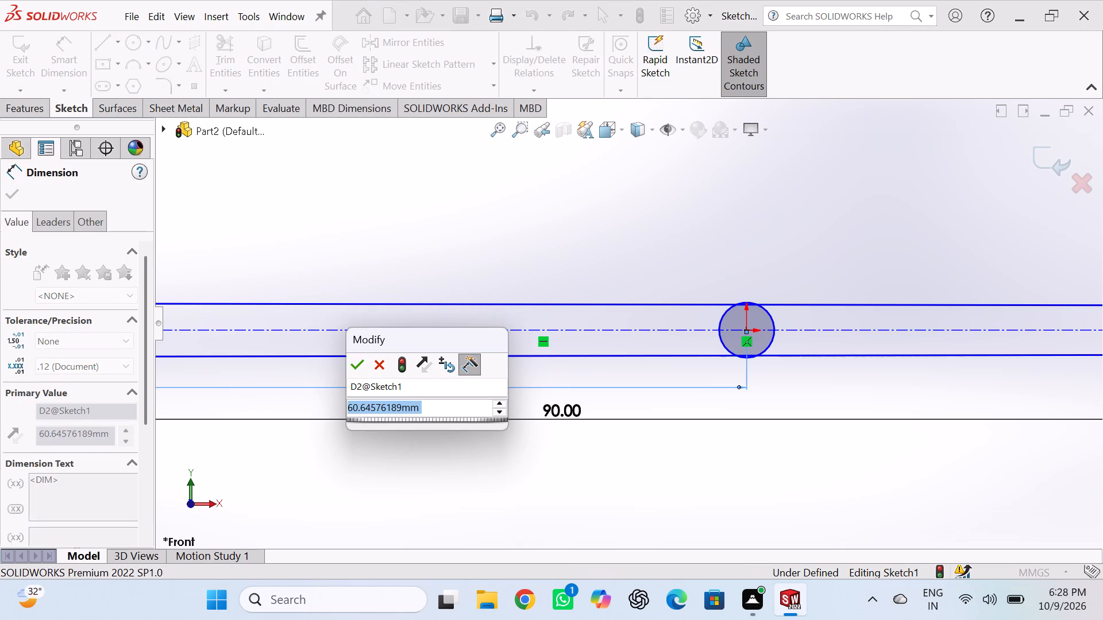
text(45)
key(Return)
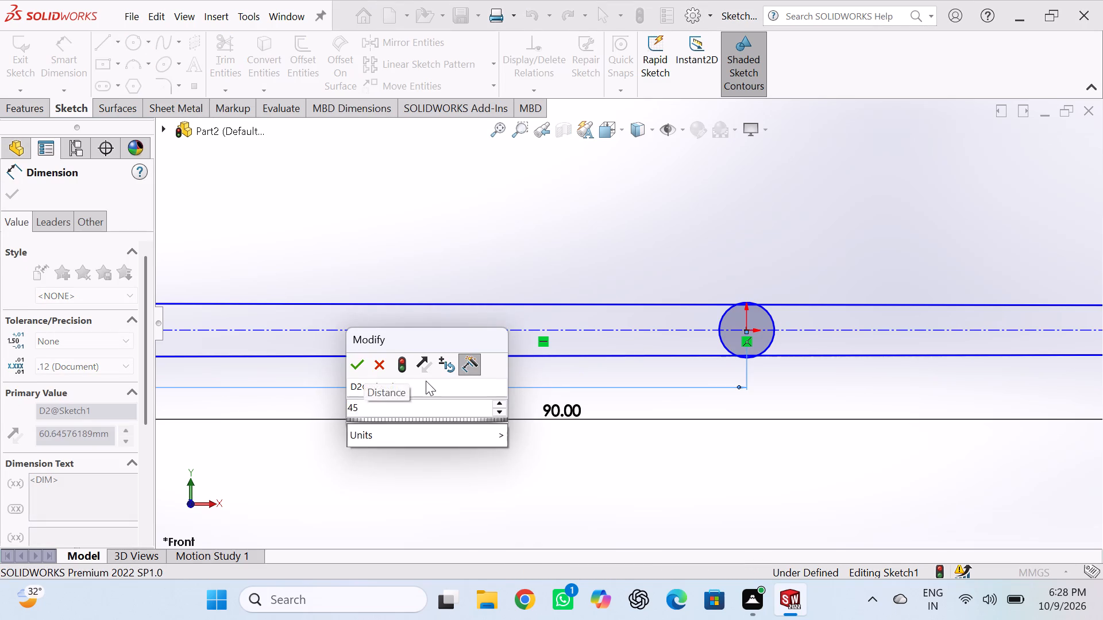
Dimension the distance from the origin to the right circle's centre as 45 mm, placed below the outline.
scroll(531, 412, up, 5)
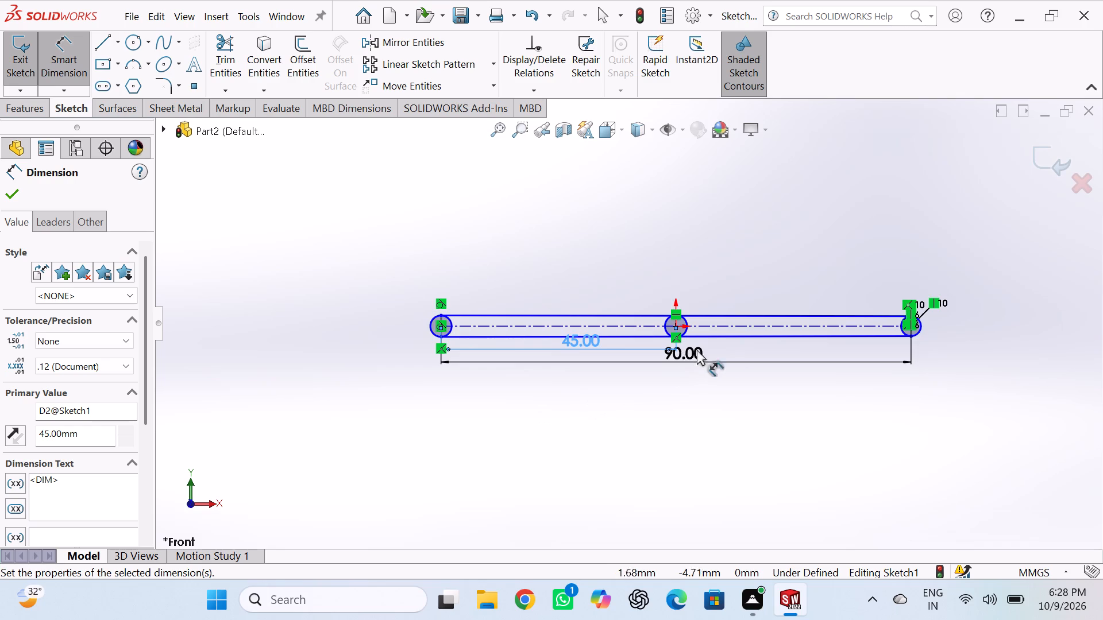
scroll(738, 337, down, 3)
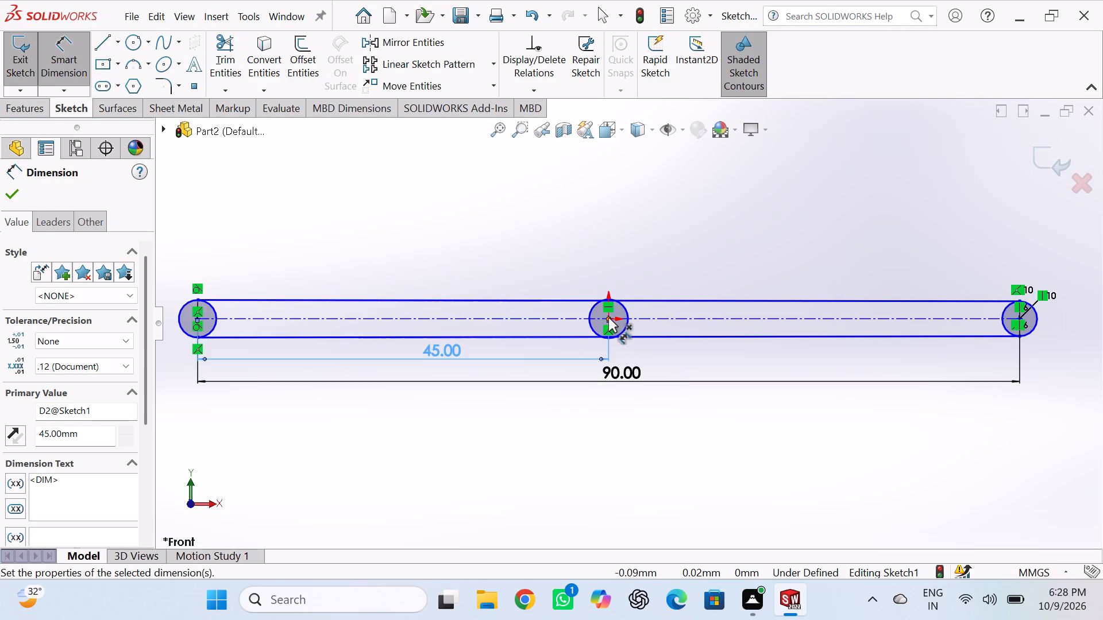
click(608, 317)
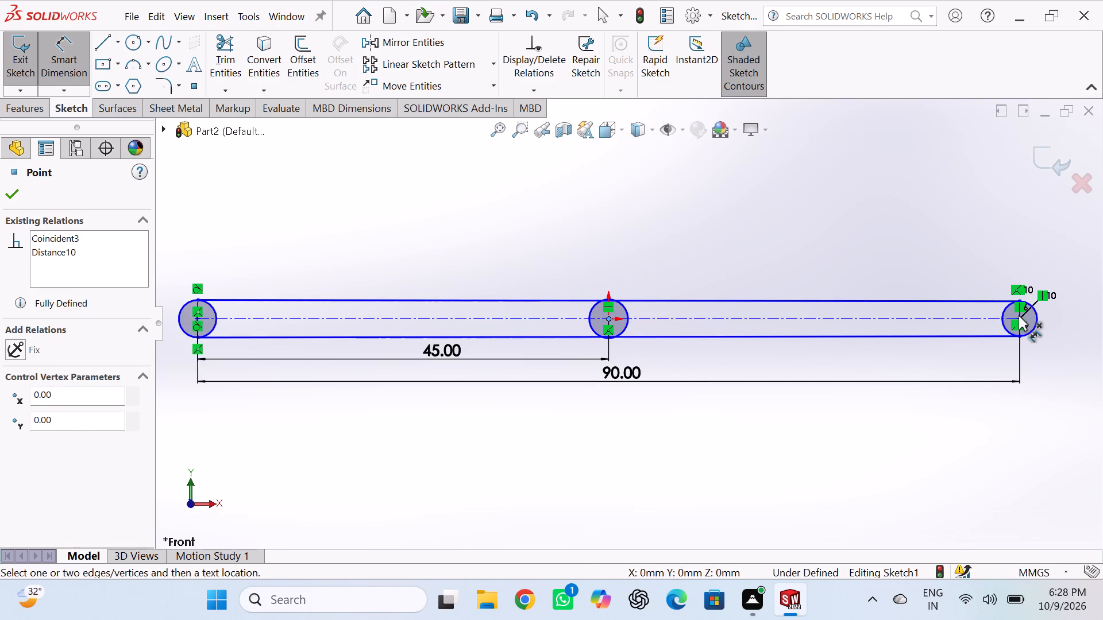
click(1019, 316)
click(858, 360)
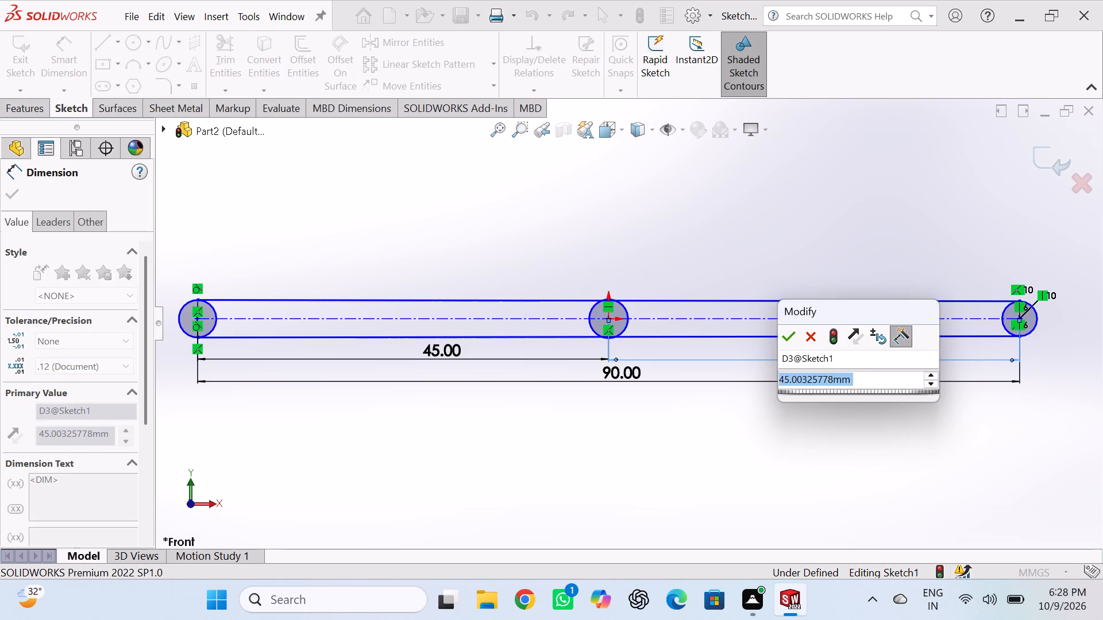
text(45)
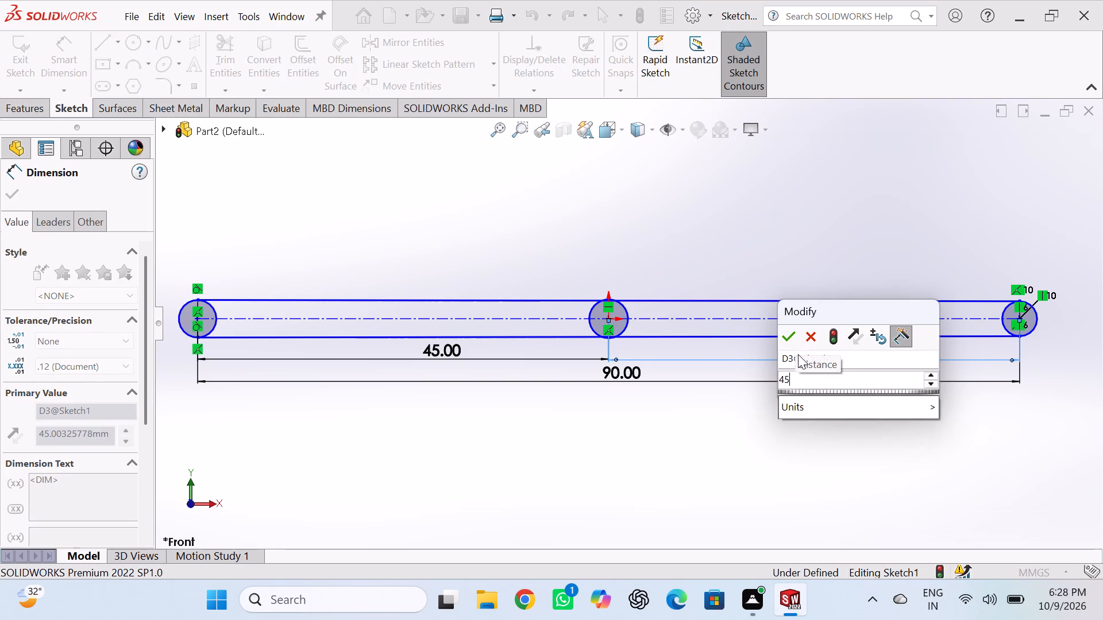
key(Return)
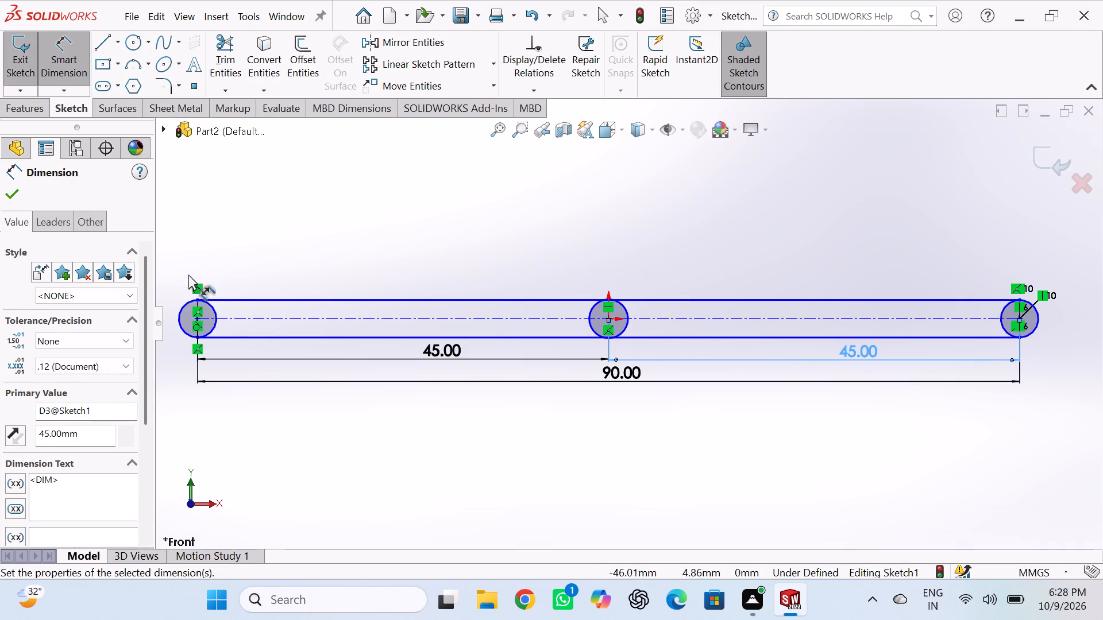
Dimension the spacing between the upper line and the centerline near the left circle, keeping its drawn value, and end dimensioning.
click(262, 300)
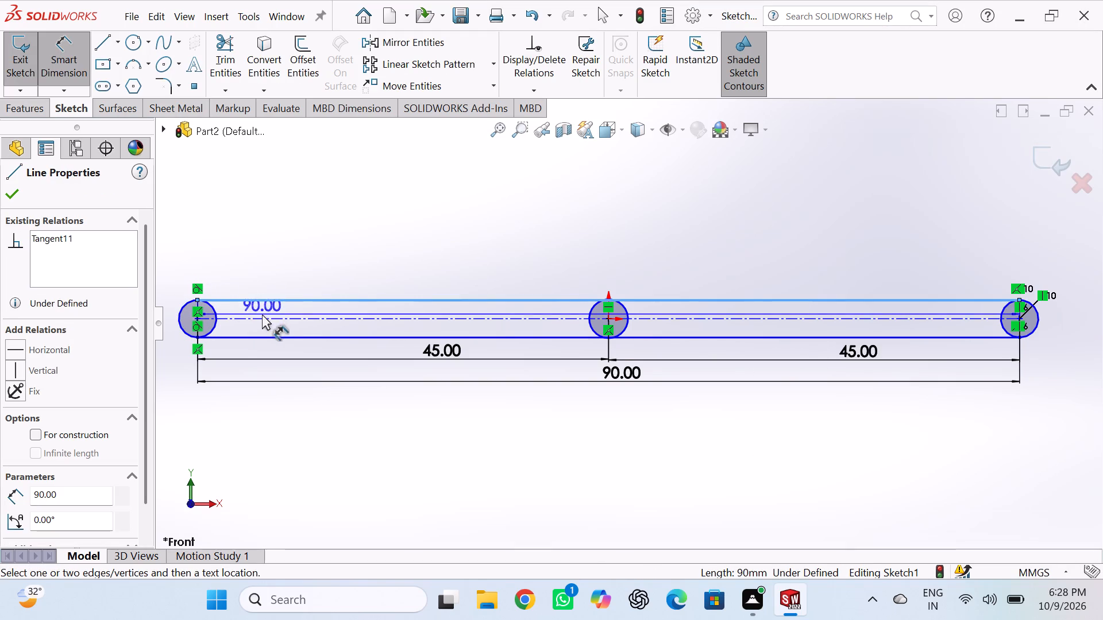
click(264, 319)
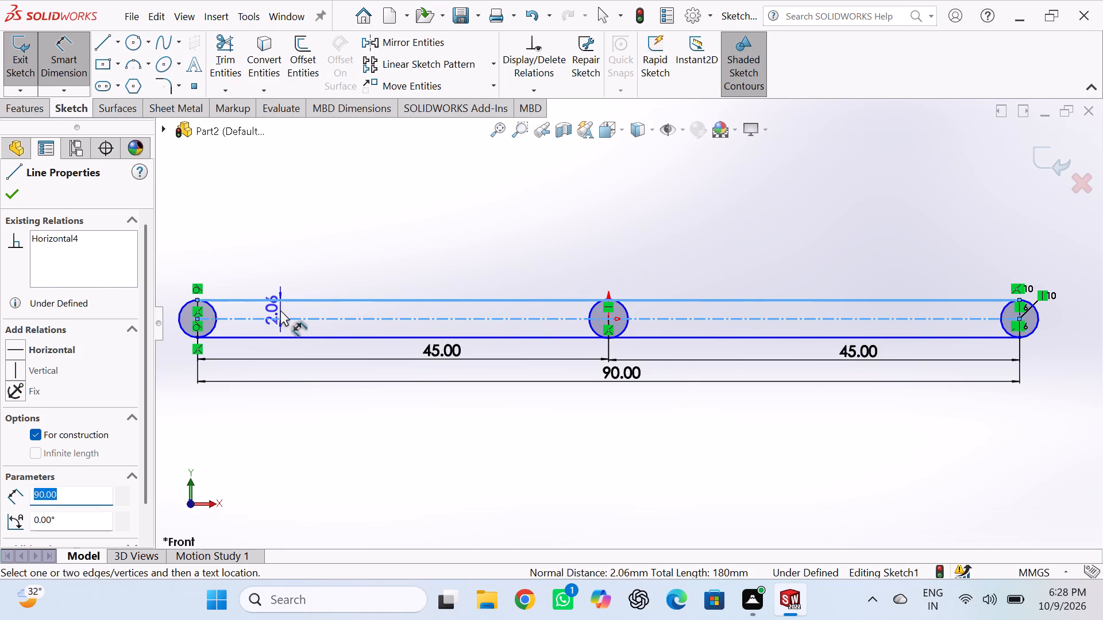
click(280, 310)
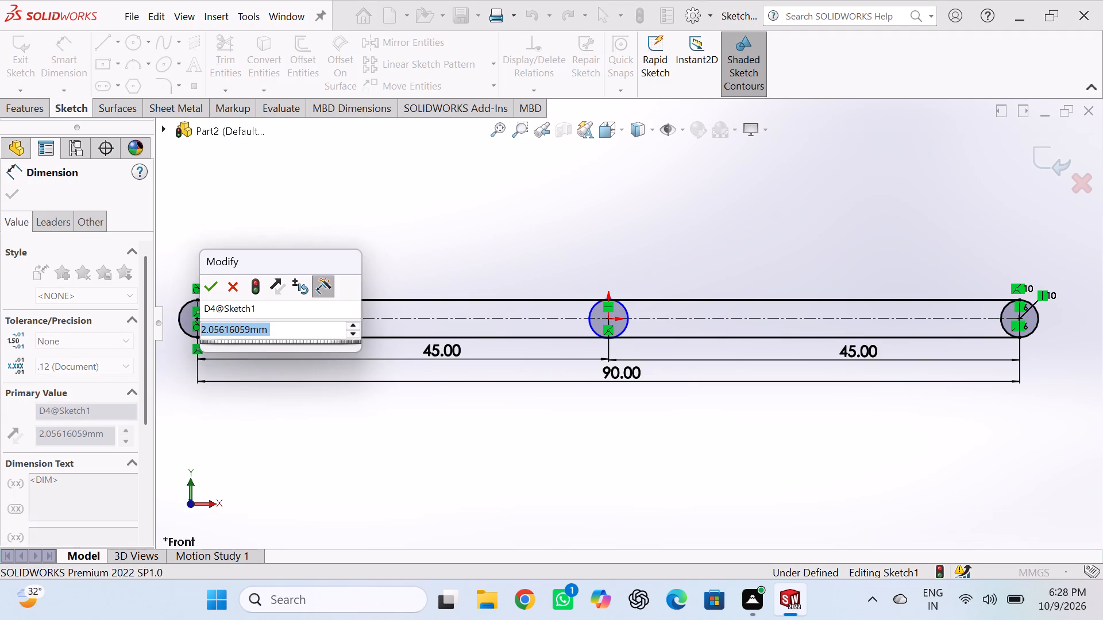
click(237, 293)
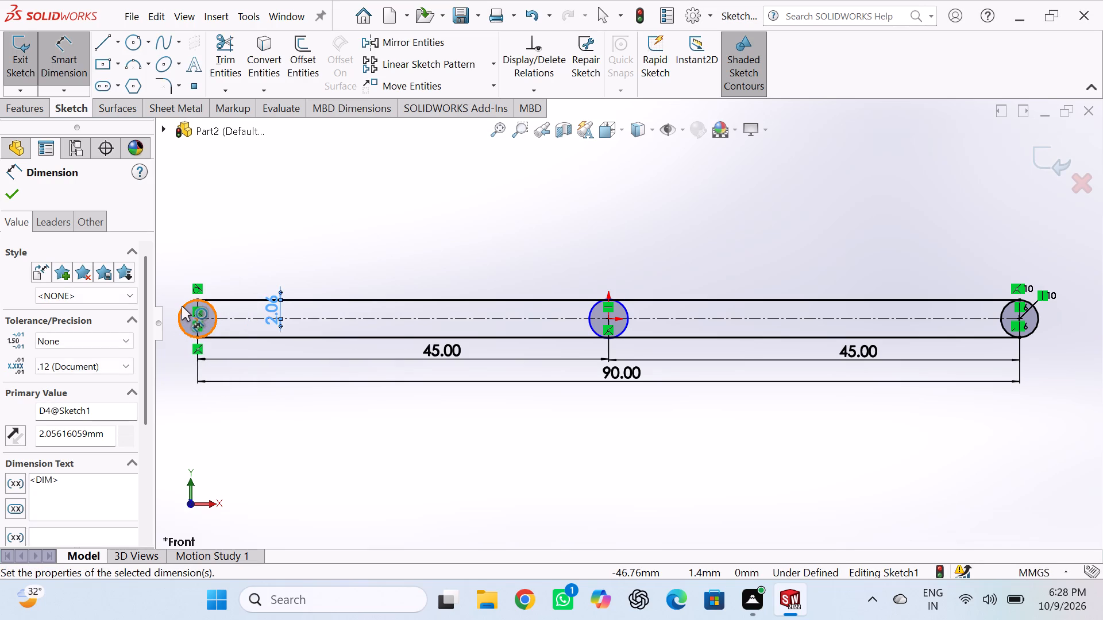
ctrl+click(182, 306)
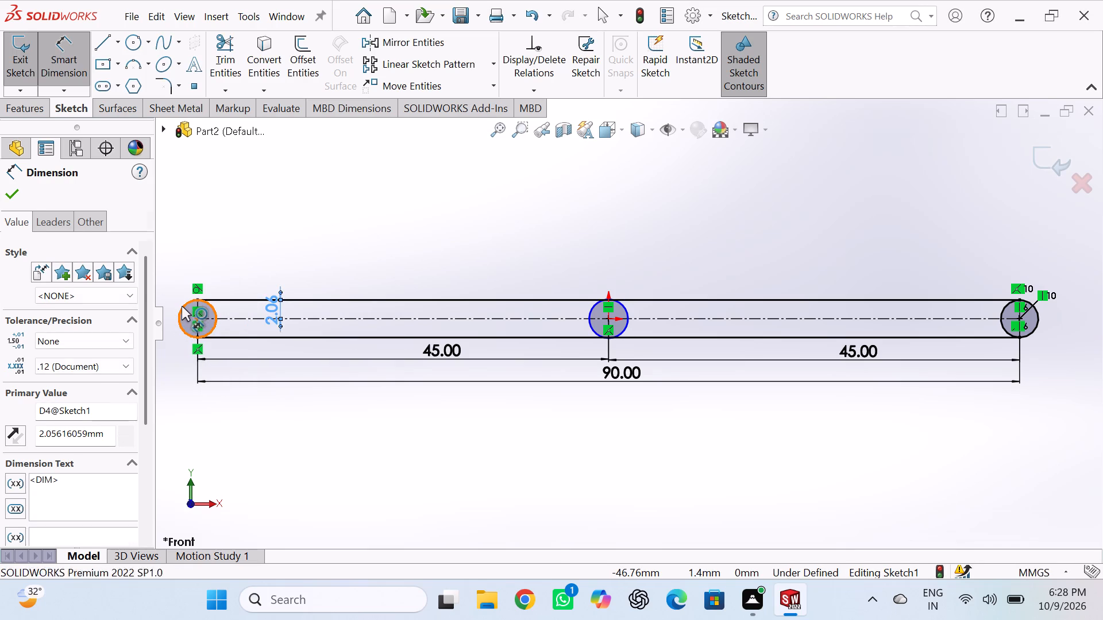
key(Escape)
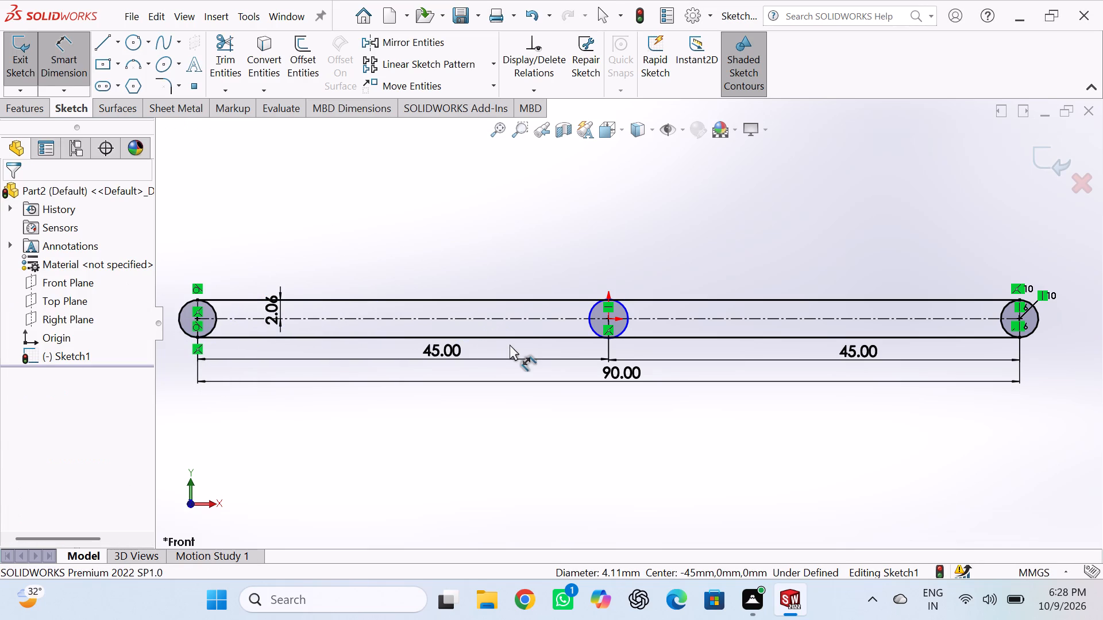
key(Escape)
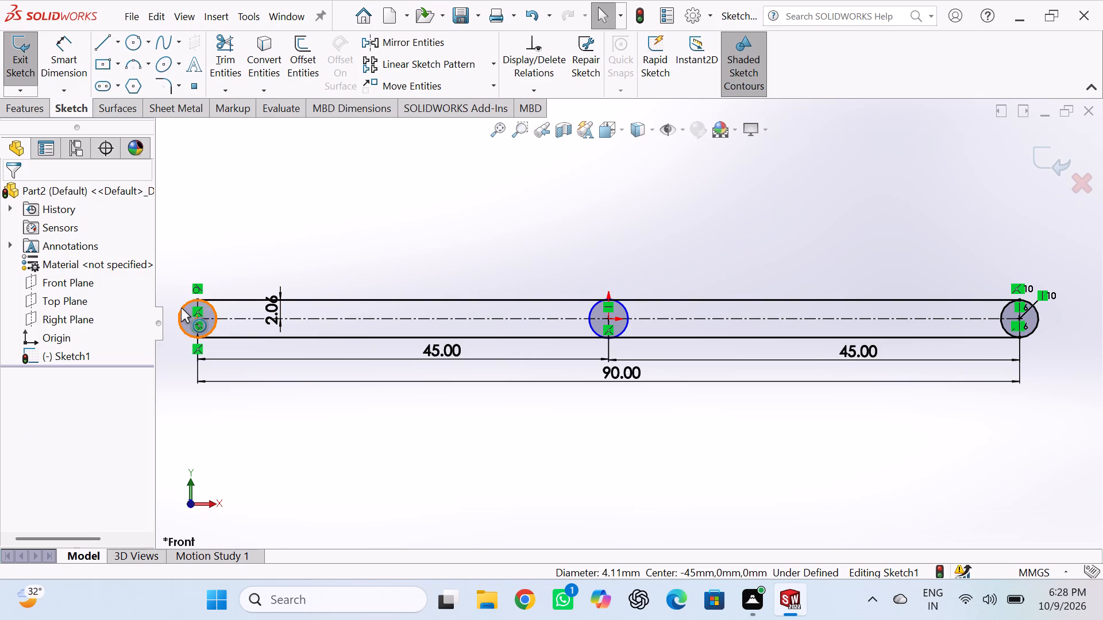
Apply an Equal relation to the left, middle and right circles of the link outline.
ctrl+click(181, 308)
ctrl+click(590, 330)
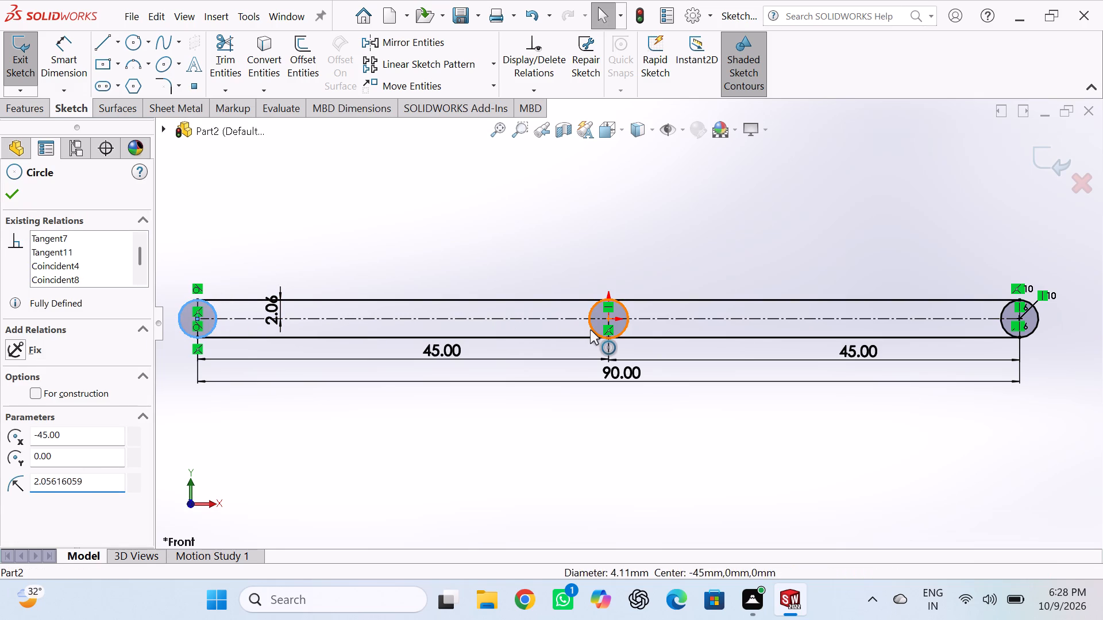
ctrl+click(1007, 328)
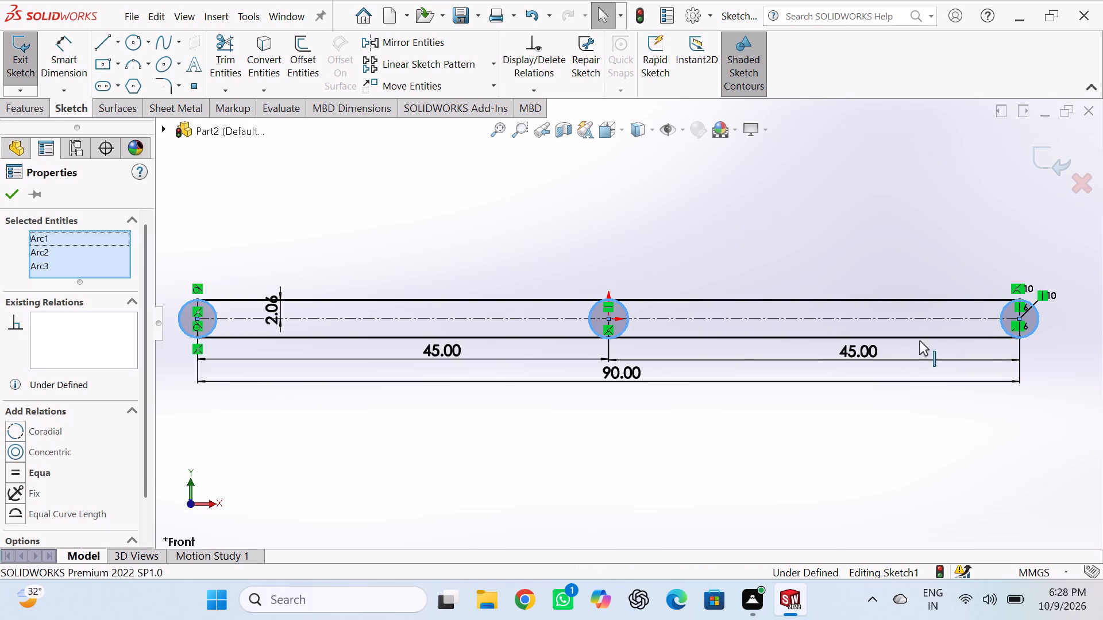
click(37, 471)
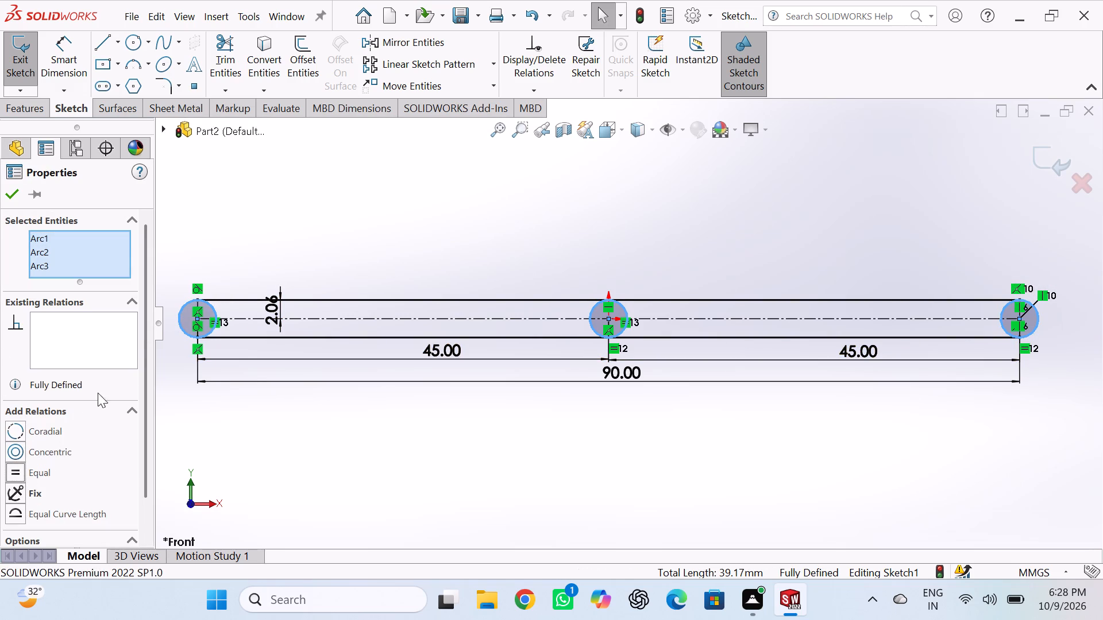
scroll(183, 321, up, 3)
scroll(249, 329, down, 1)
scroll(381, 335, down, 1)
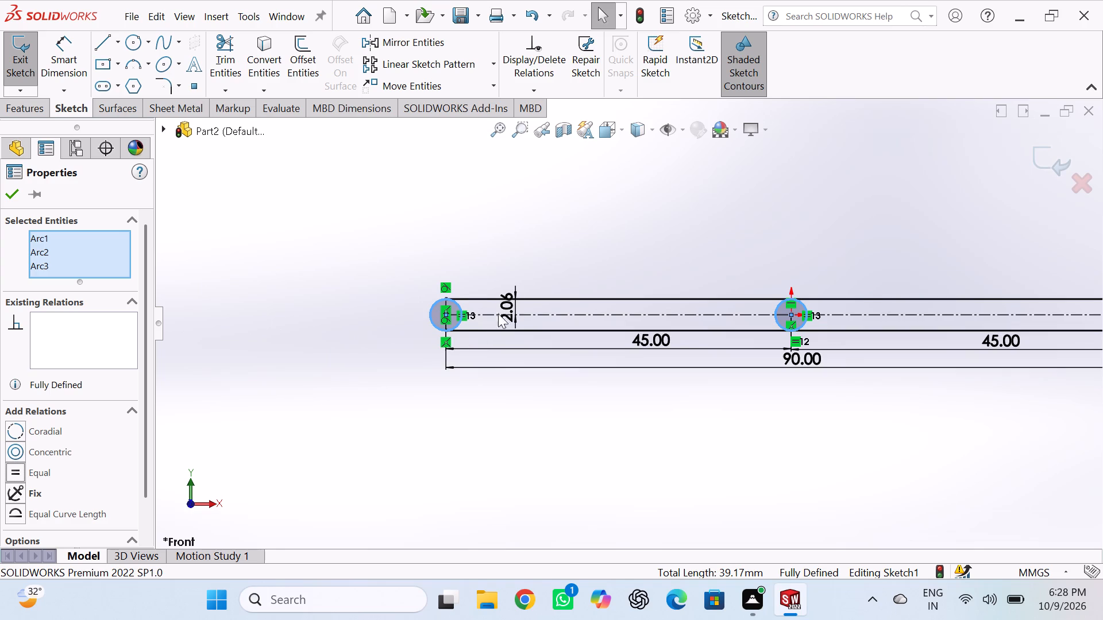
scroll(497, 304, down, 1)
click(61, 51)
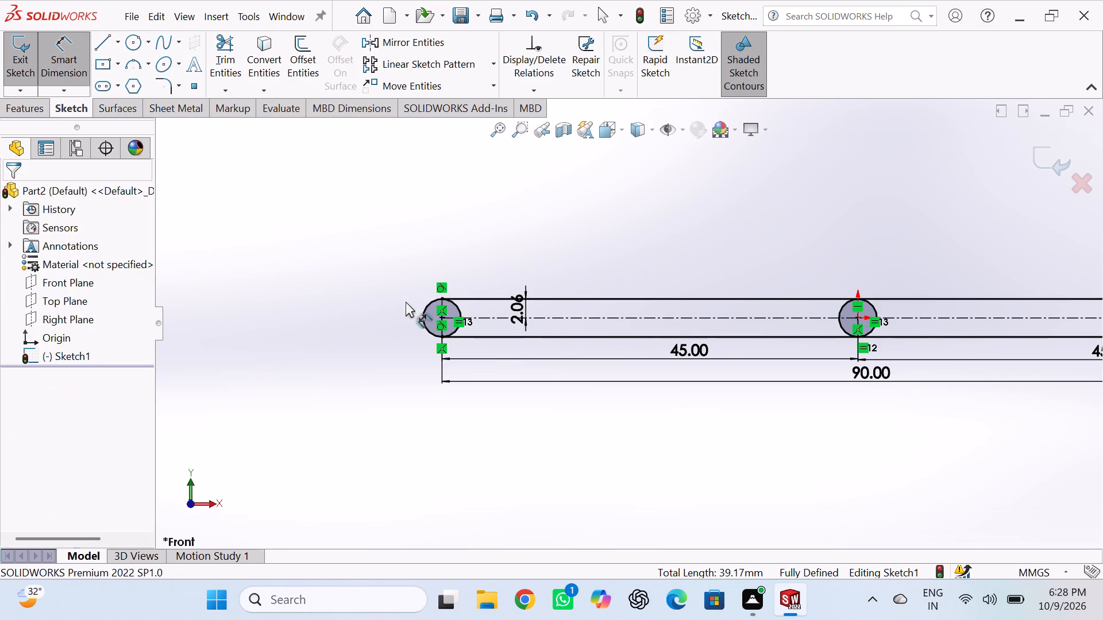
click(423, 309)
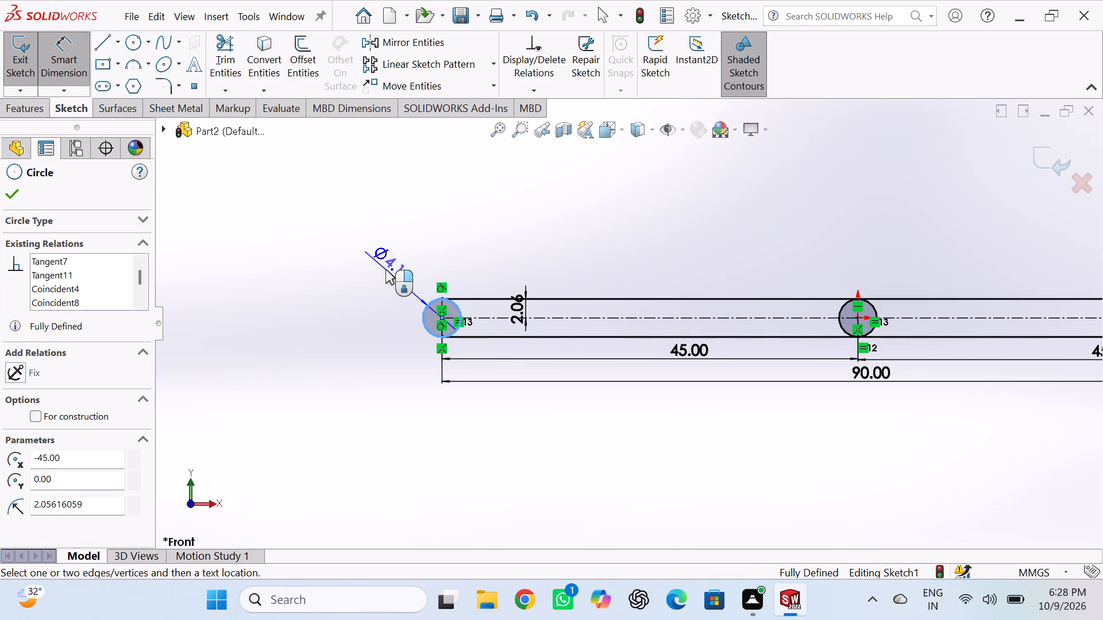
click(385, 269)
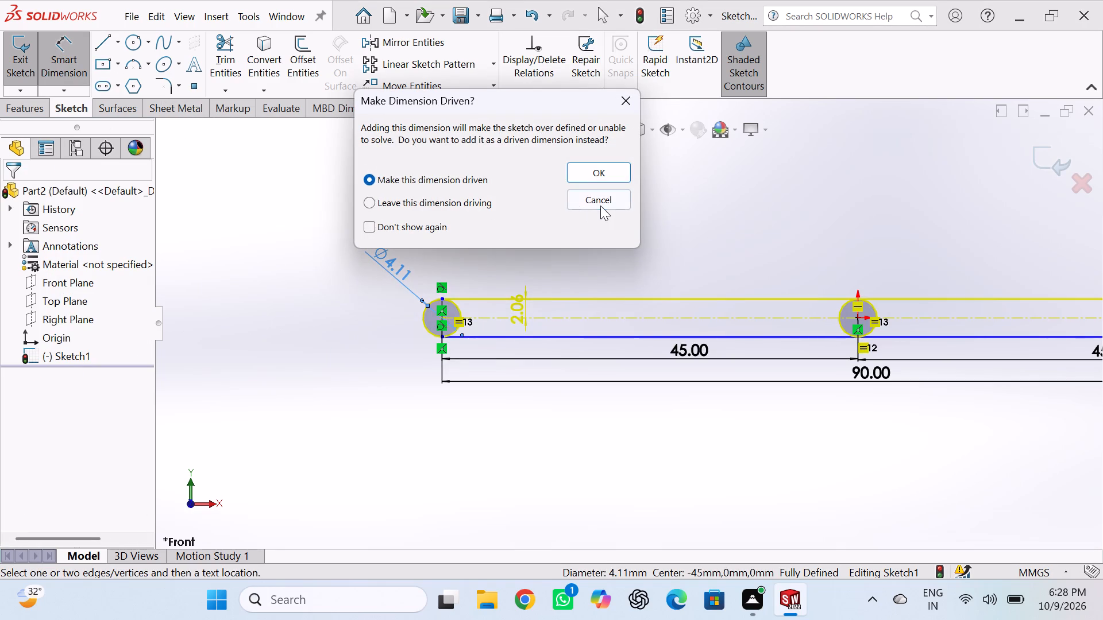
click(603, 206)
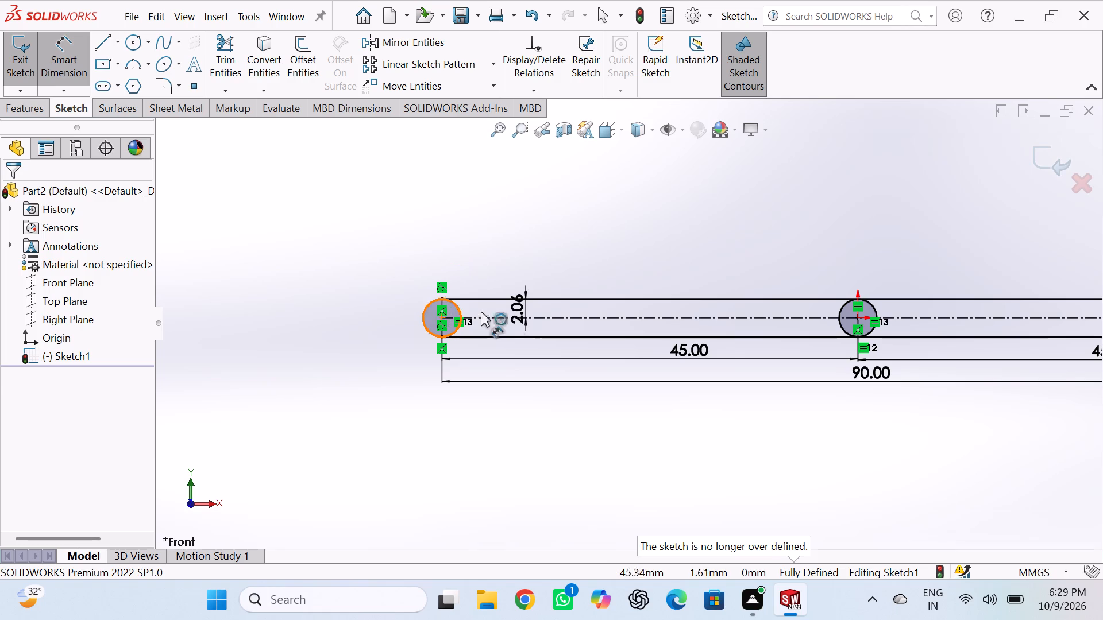
Delete the spacing dimension between the upper line and the centerline near the left circle.
click(513, 305)
key(Delete)
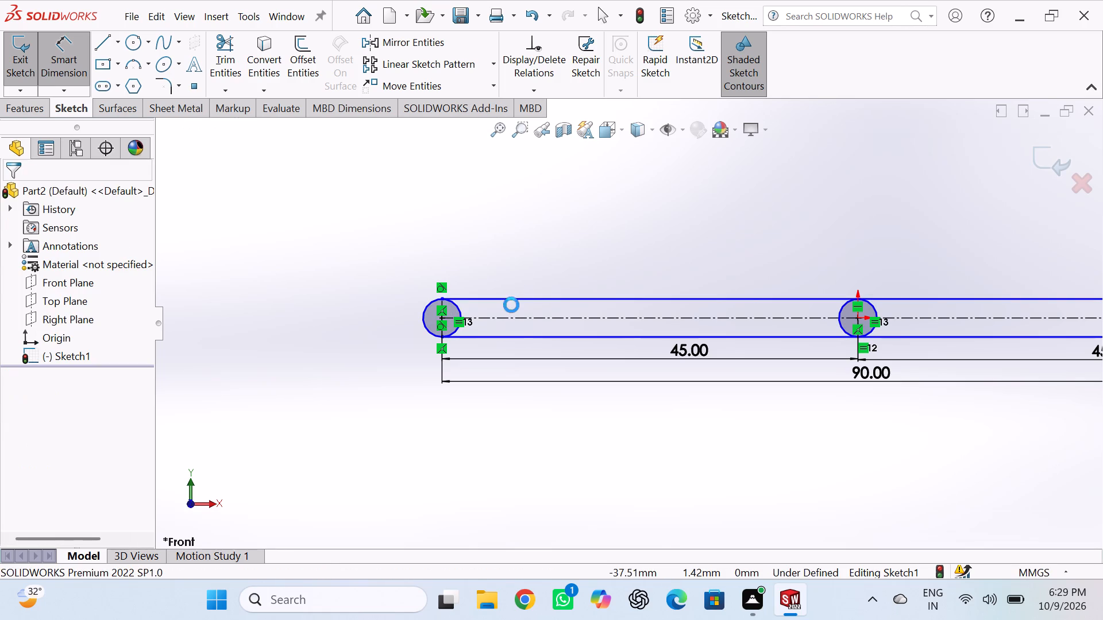
Dimension the left circle's diameter as 9 mm, placing the dimension above and to the left of the circle.
click(424, 308)
click(403, 277)
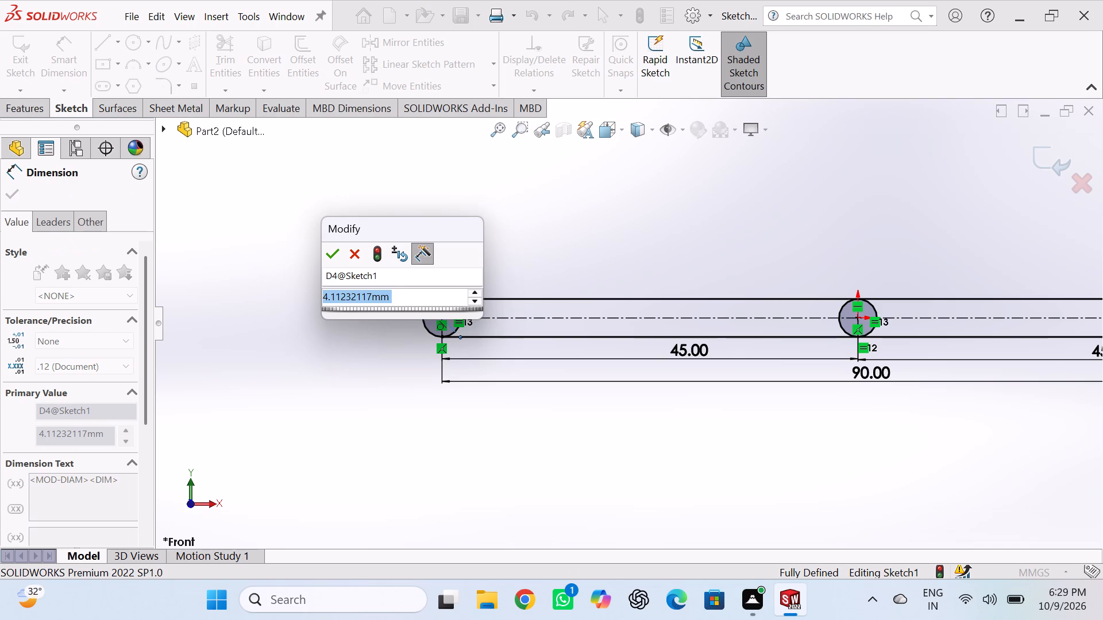
key(9)
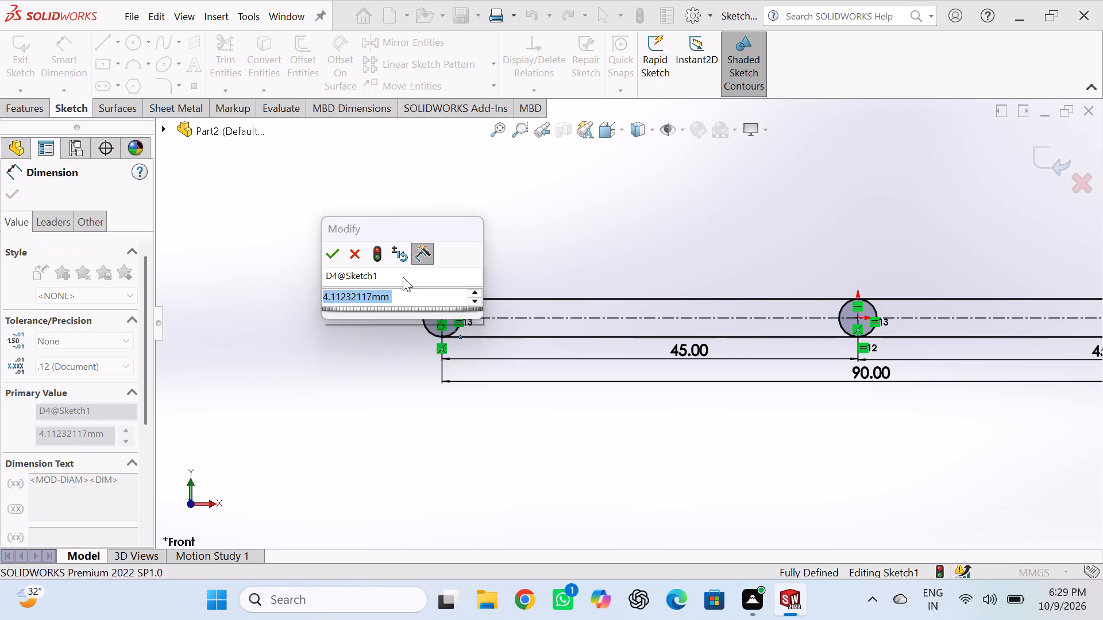
key(Return)
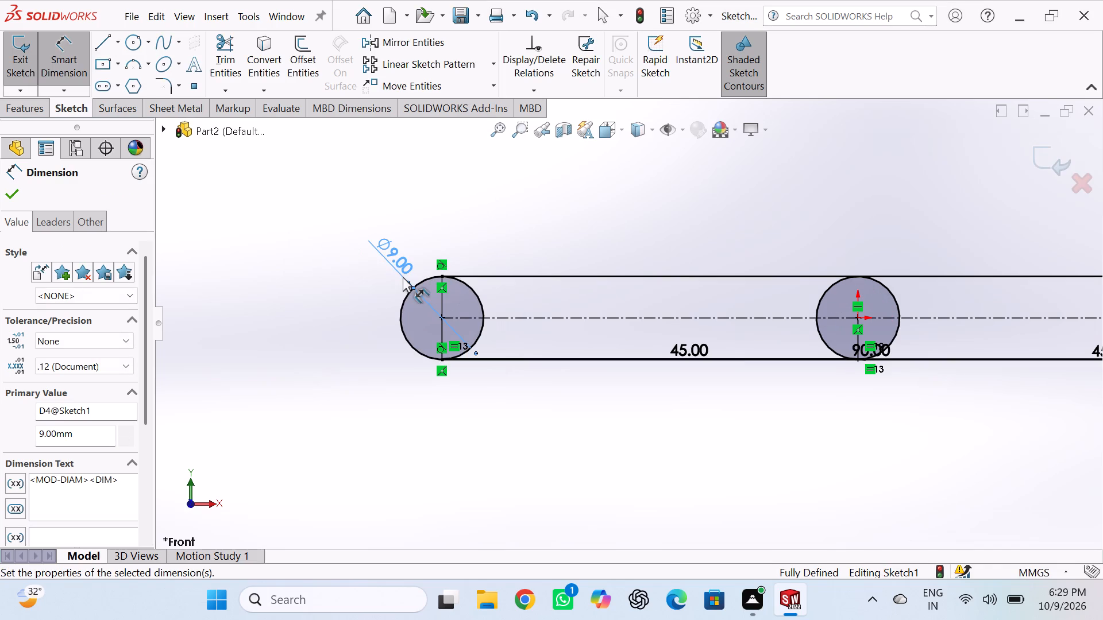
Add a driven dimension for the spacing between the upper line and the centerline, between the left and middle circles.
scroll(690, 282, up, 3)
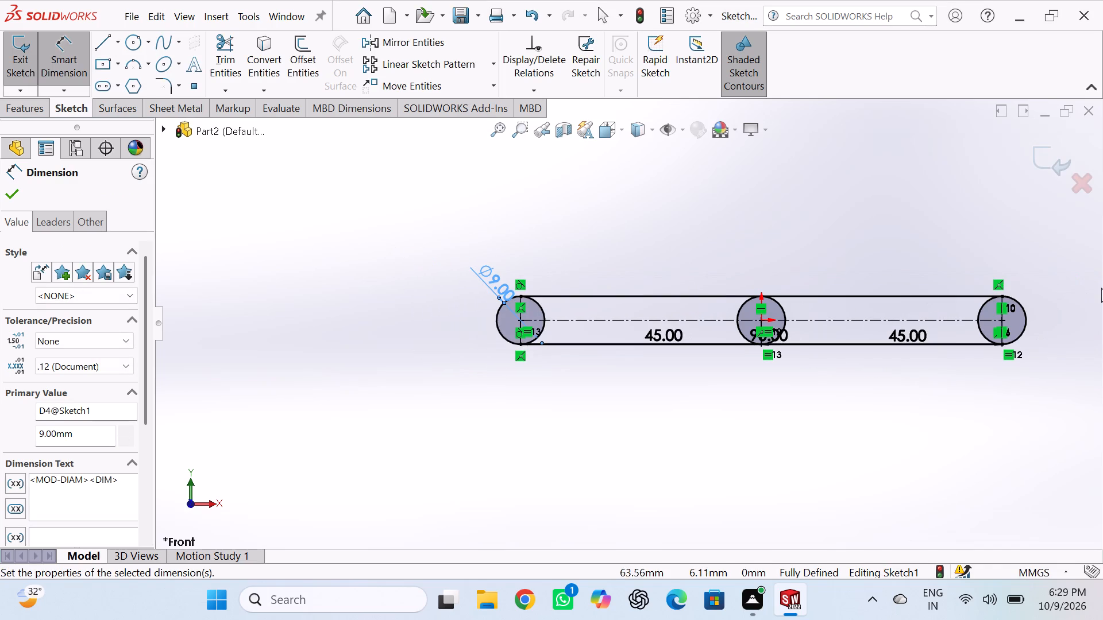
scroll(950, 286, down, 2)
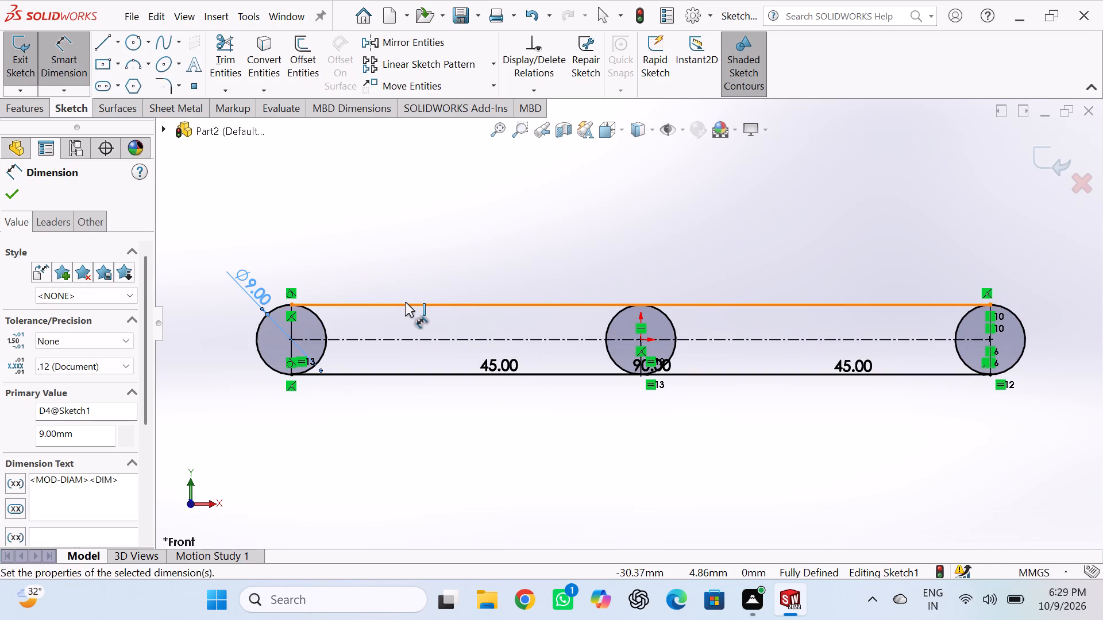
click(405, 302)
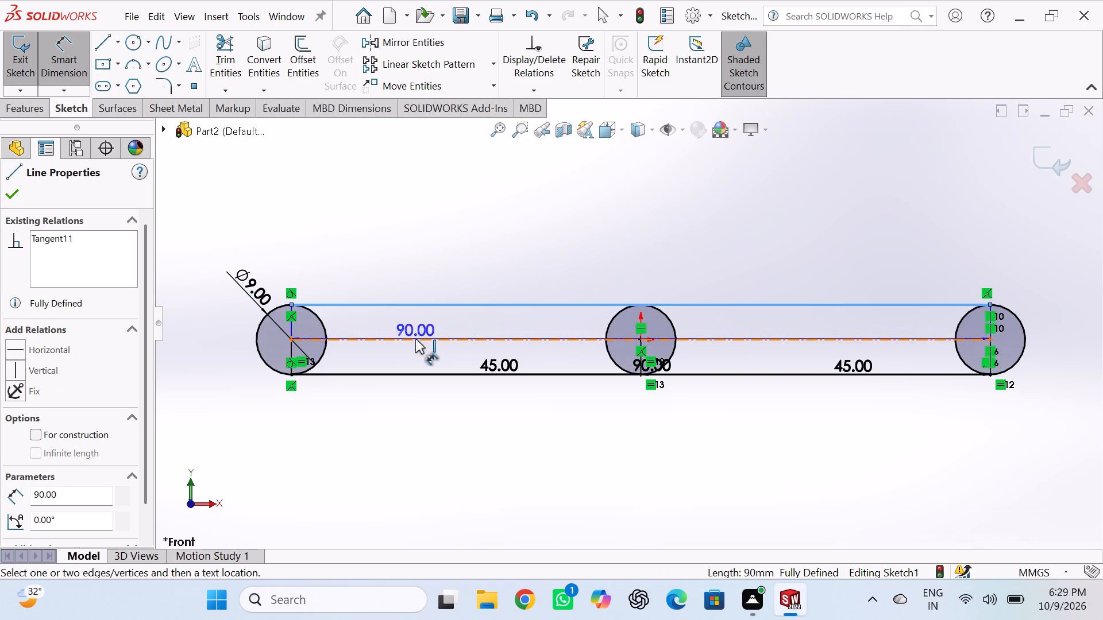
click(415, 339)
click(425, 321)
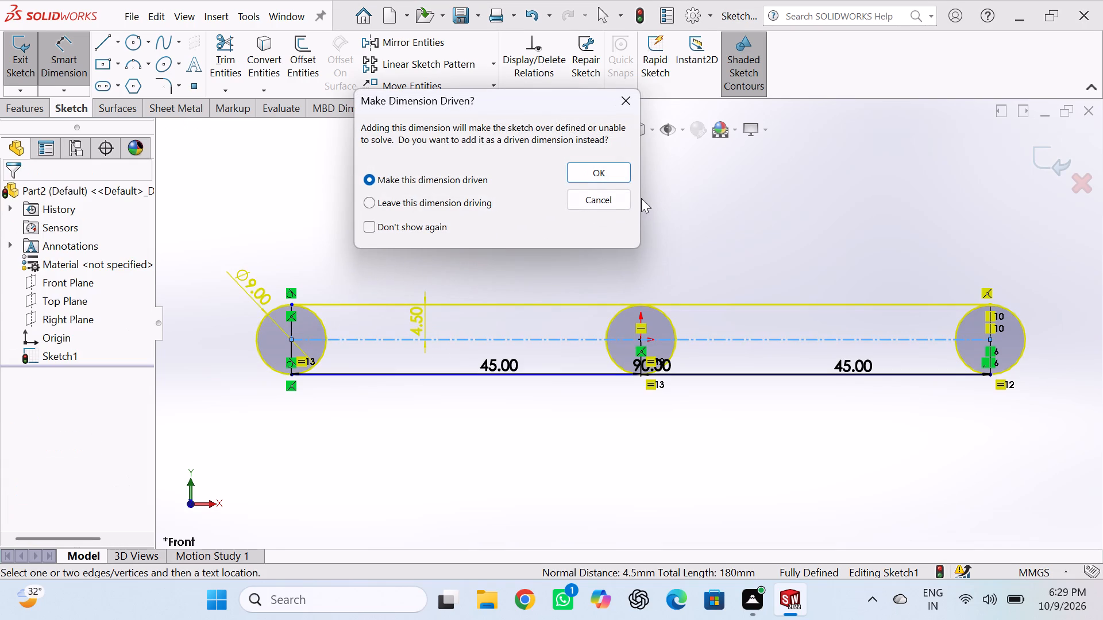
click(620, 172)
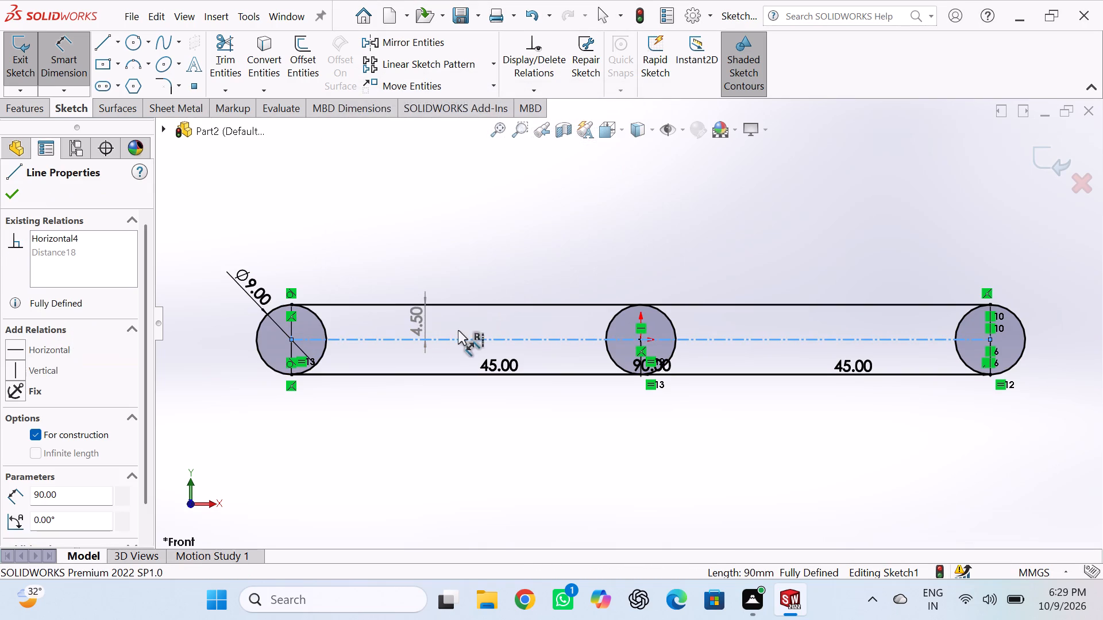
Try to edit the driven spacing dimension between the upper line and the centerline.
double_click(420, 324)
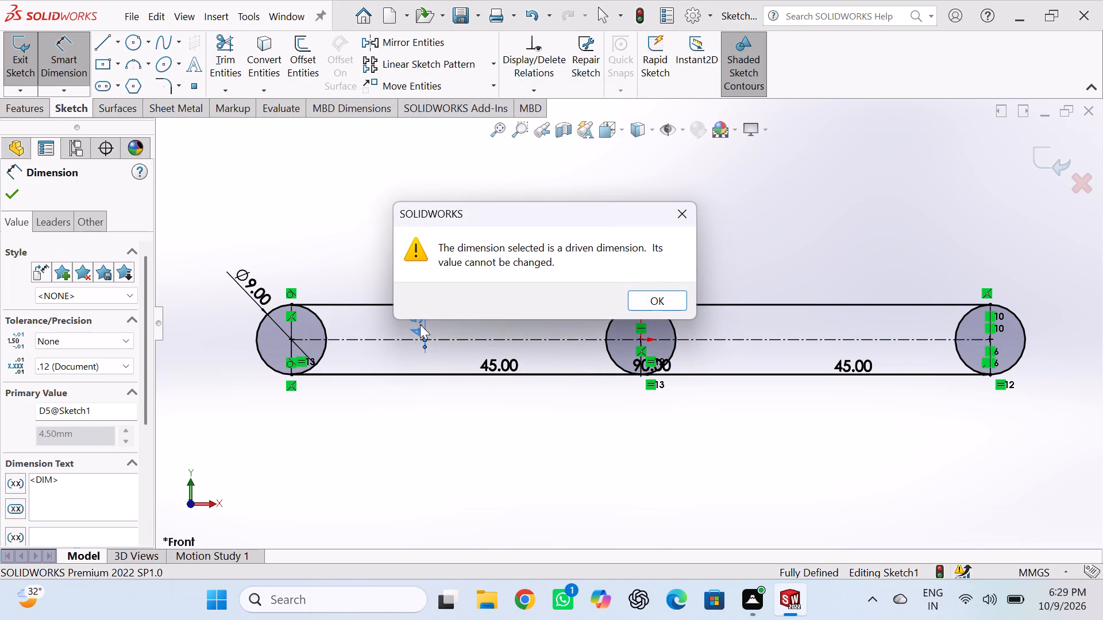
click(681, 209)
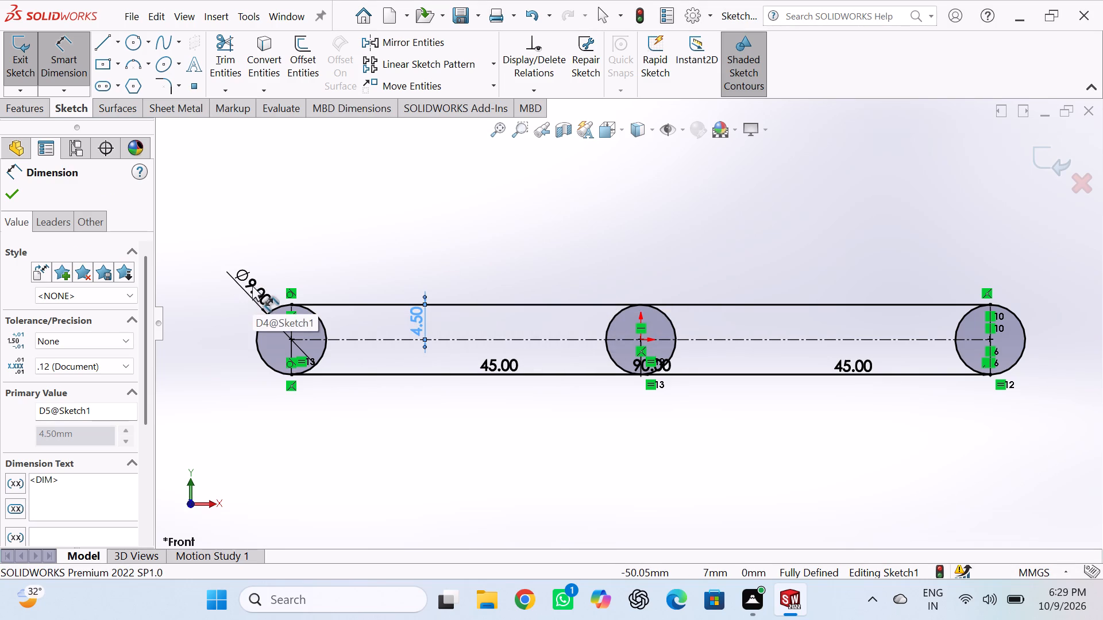
Delete the upper line and the centerline together with their associated dimensions.
click(443, 303)
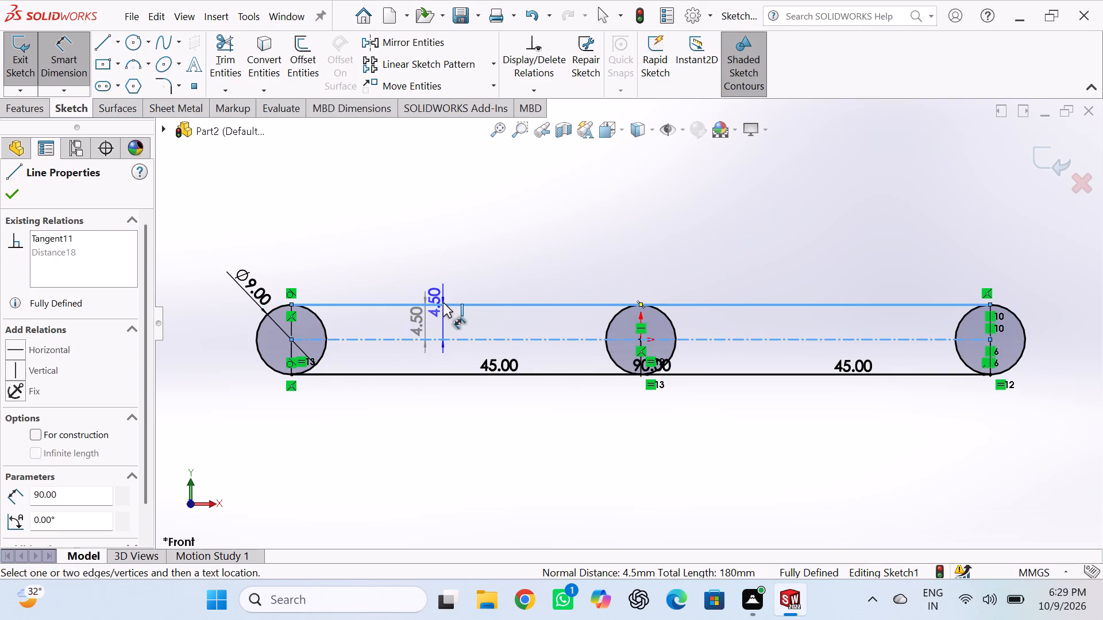
key(Delete)
key(Delete)
click(450, 293)
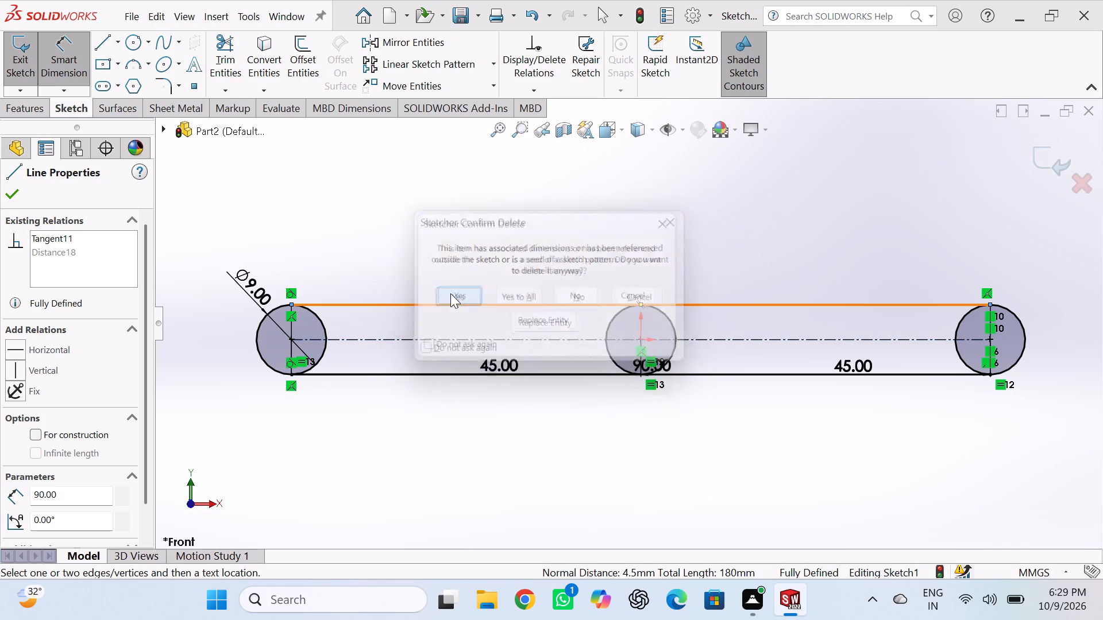
click(450, 293)
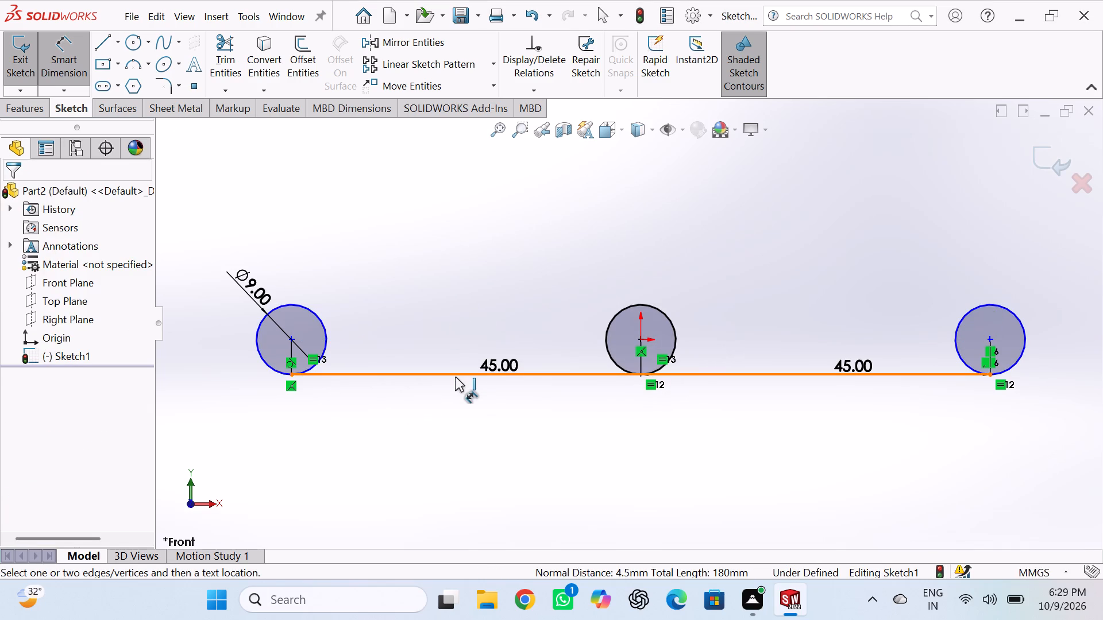
Delete the lower line connecting the outer circles and end dimensioning.
click(455, 377)
key(Delete)
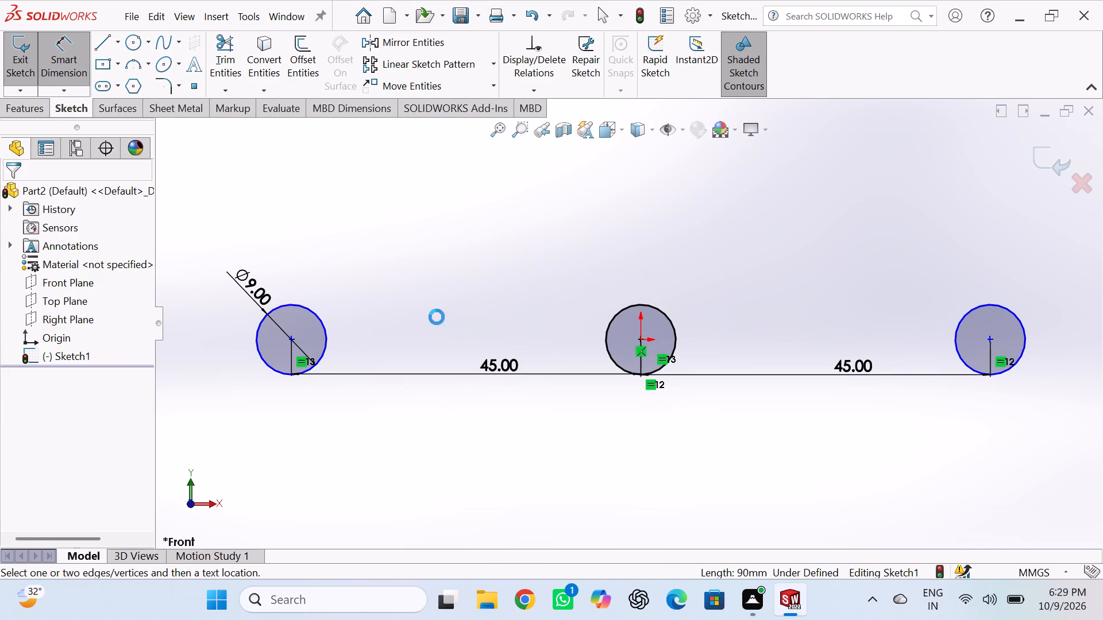
key(Delete)
key(Delete)
key(Escape)
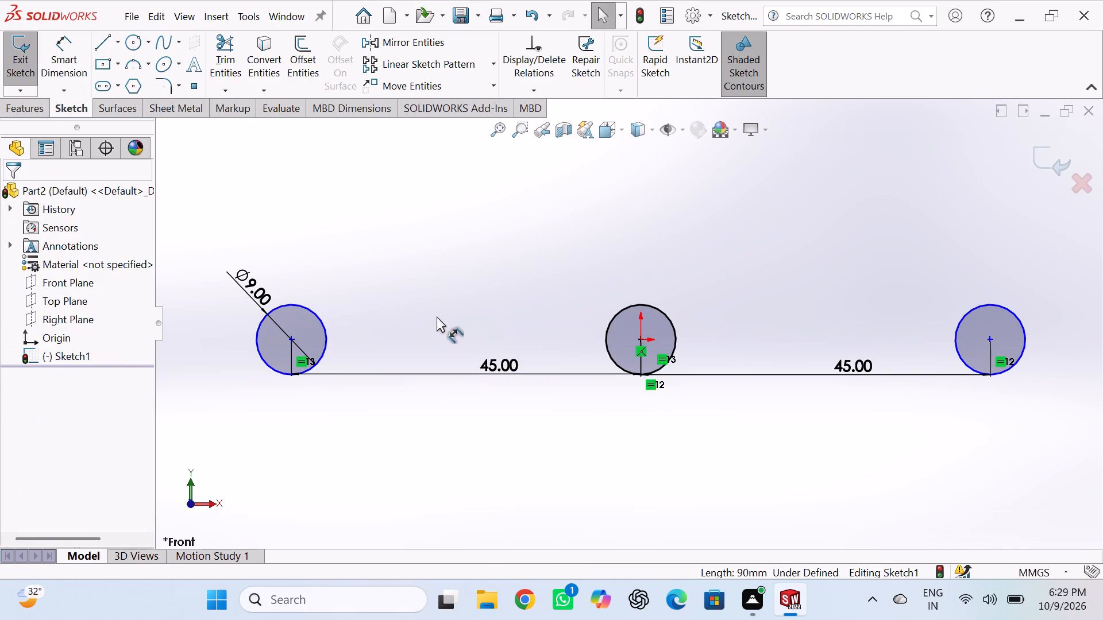
Delete both 45 mm centre-distance dimensions between the middle circle and the outer circles.
click(518, 374)
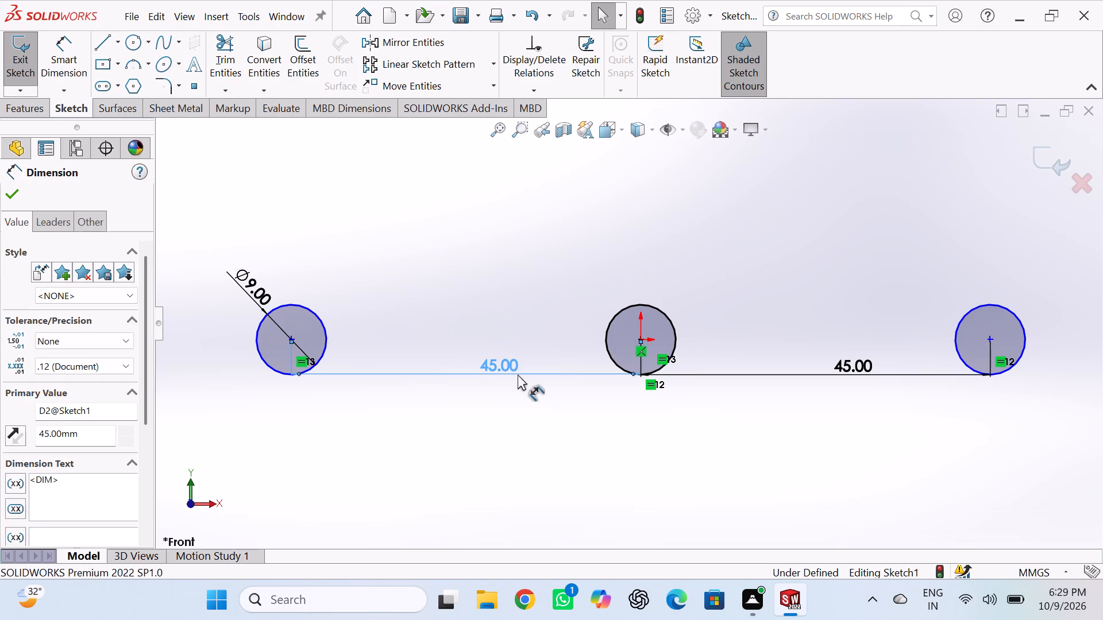
key(Delete)
click(739, 379)
click(739, 377)
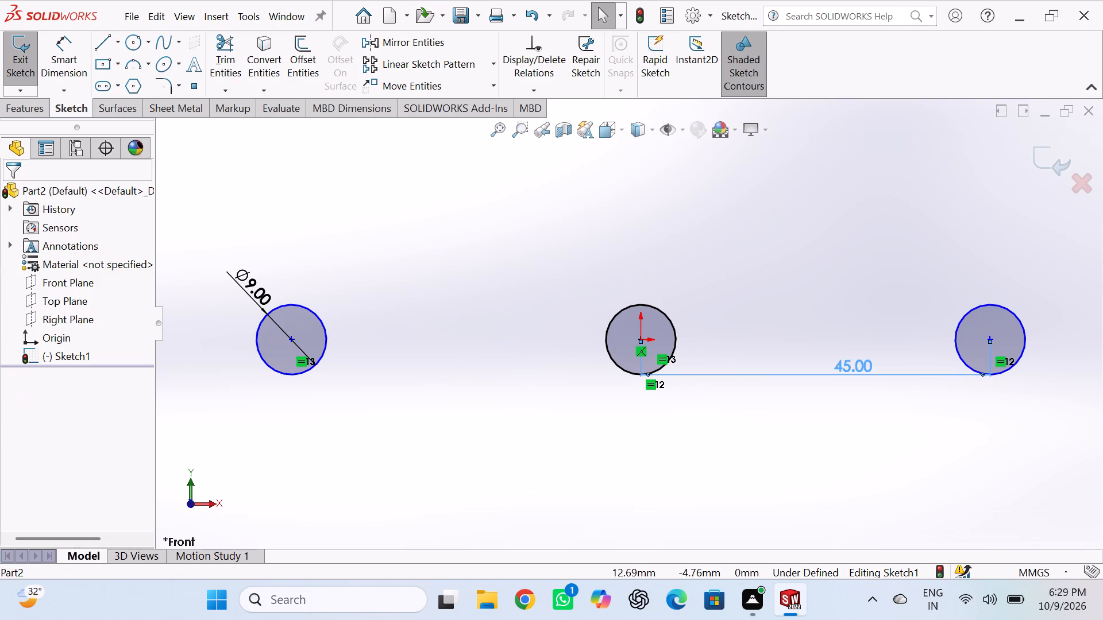
key(Delete)
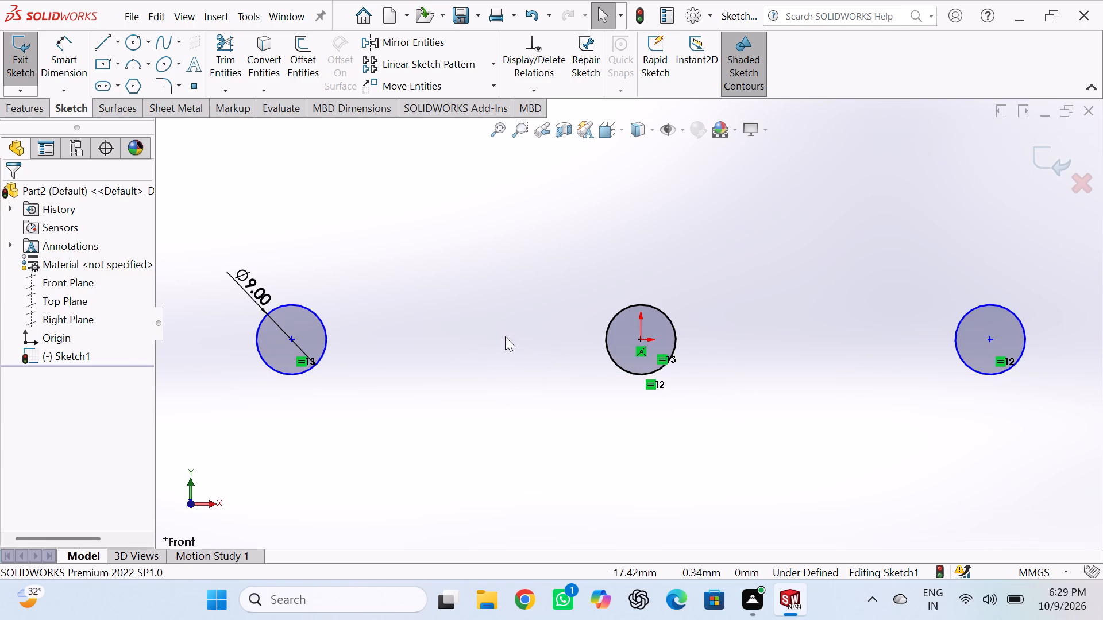
click(468, 296)
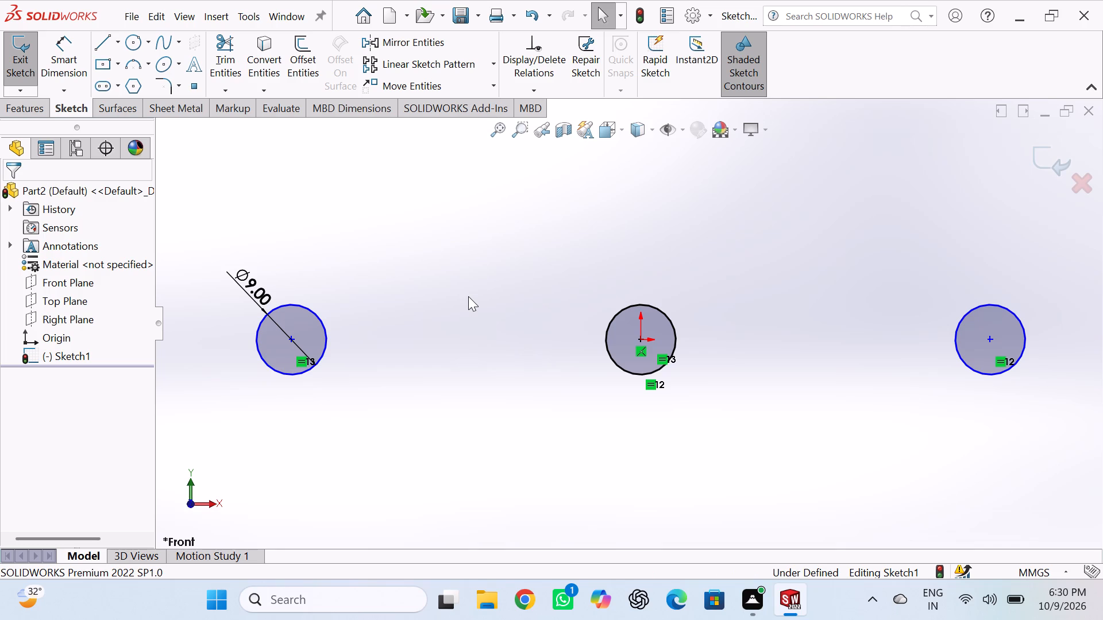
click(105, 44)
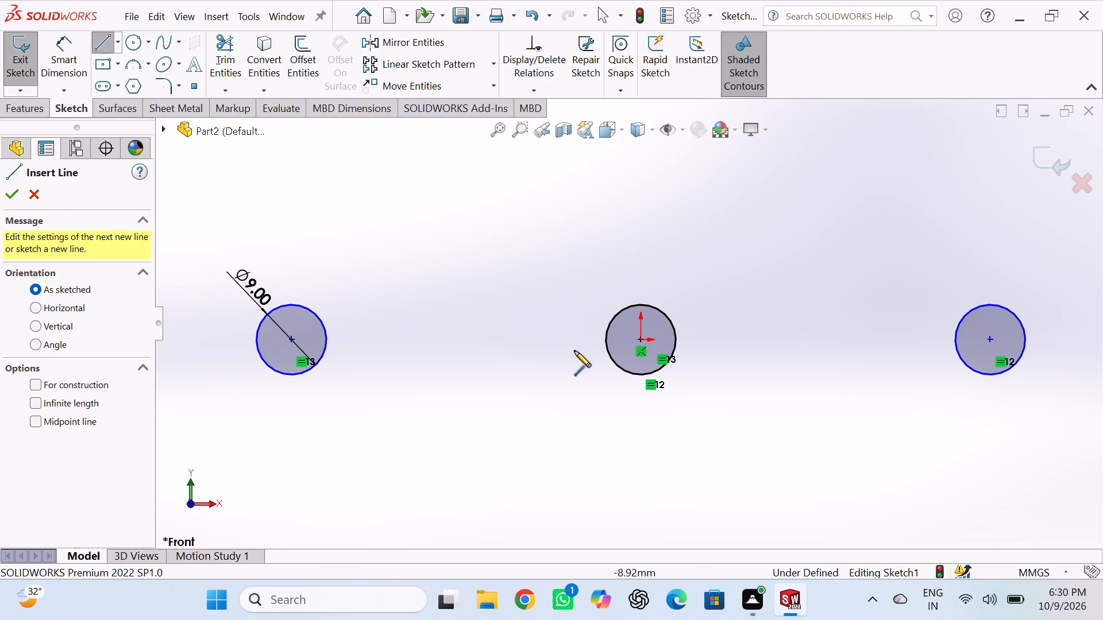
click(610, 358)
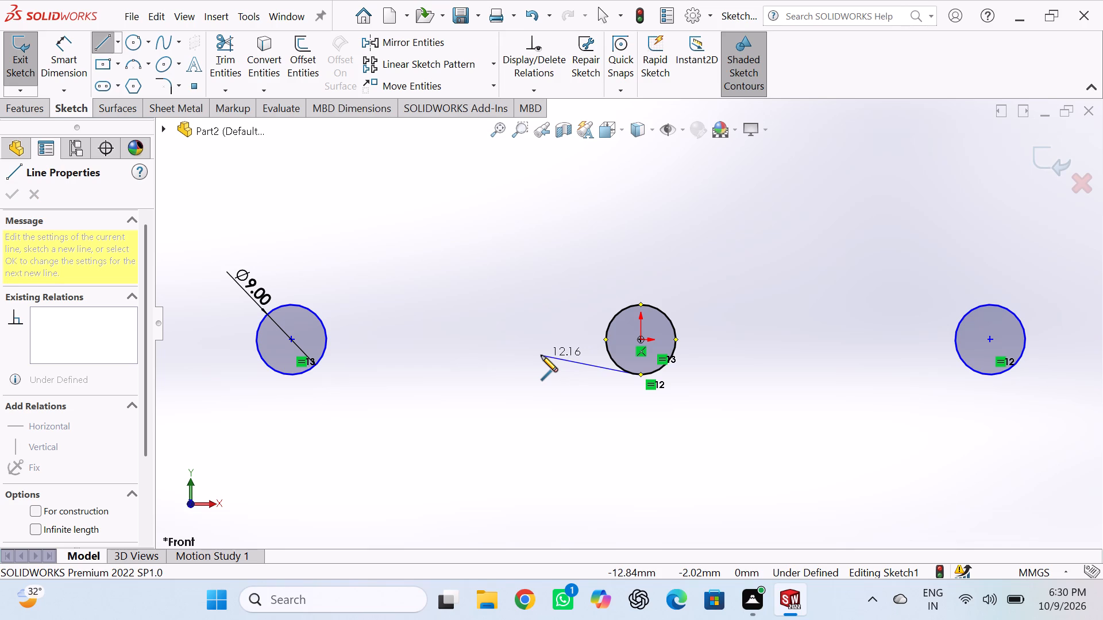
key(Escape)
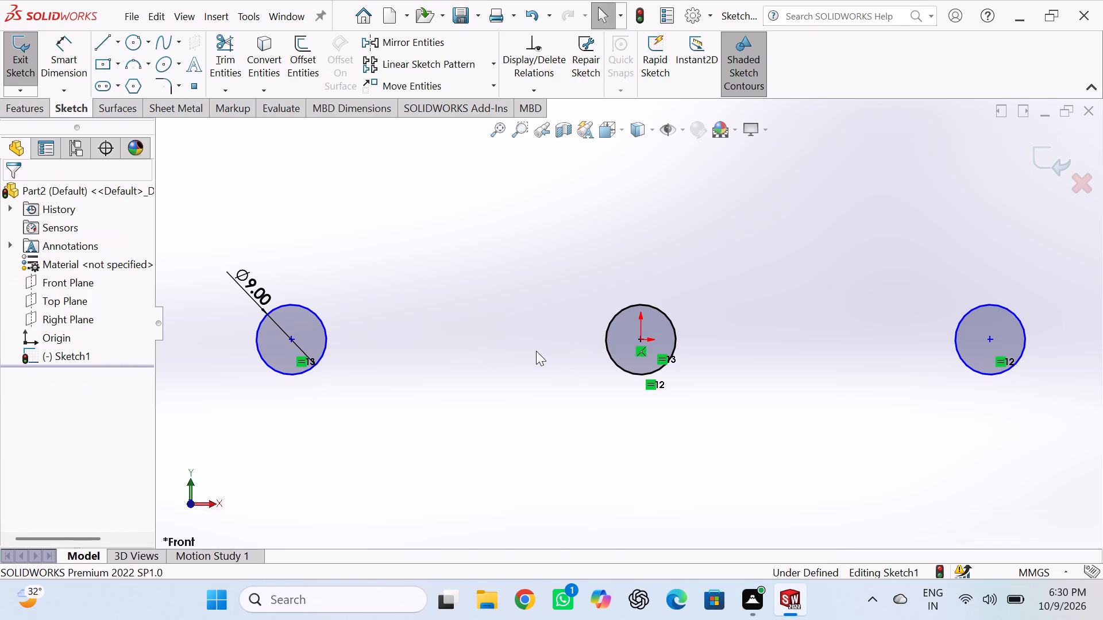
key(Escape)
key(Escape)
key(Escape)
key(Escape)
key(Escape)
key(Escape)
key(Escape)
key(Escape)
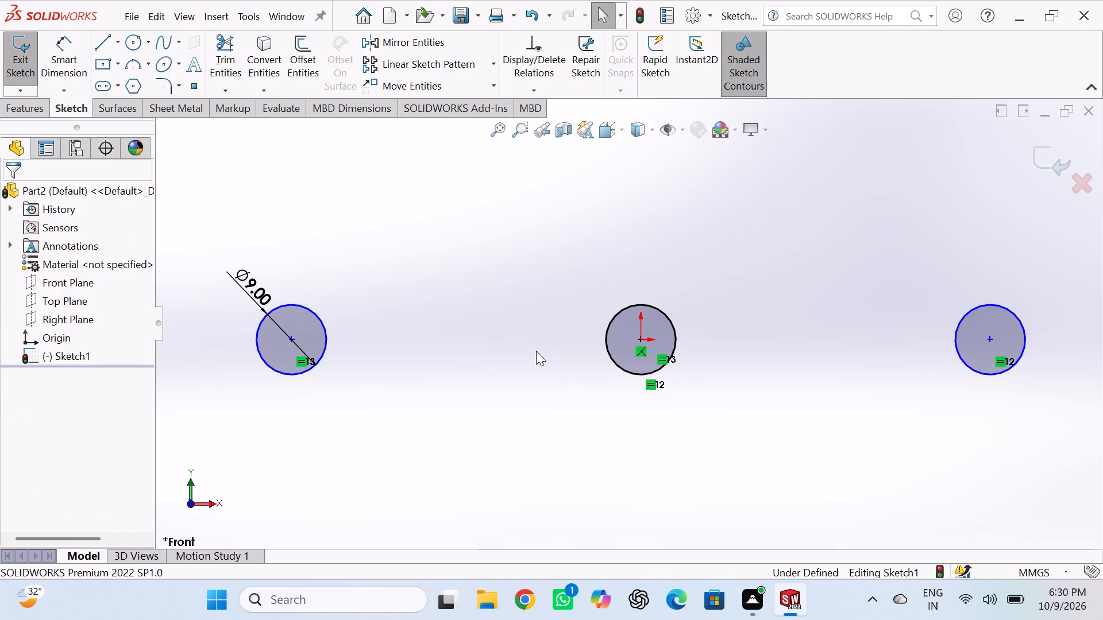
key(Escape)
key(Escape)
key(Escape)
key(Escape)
Sketch a horizontal line about 104 mm long crossing the lower part of all three circles.
click(107, 42)
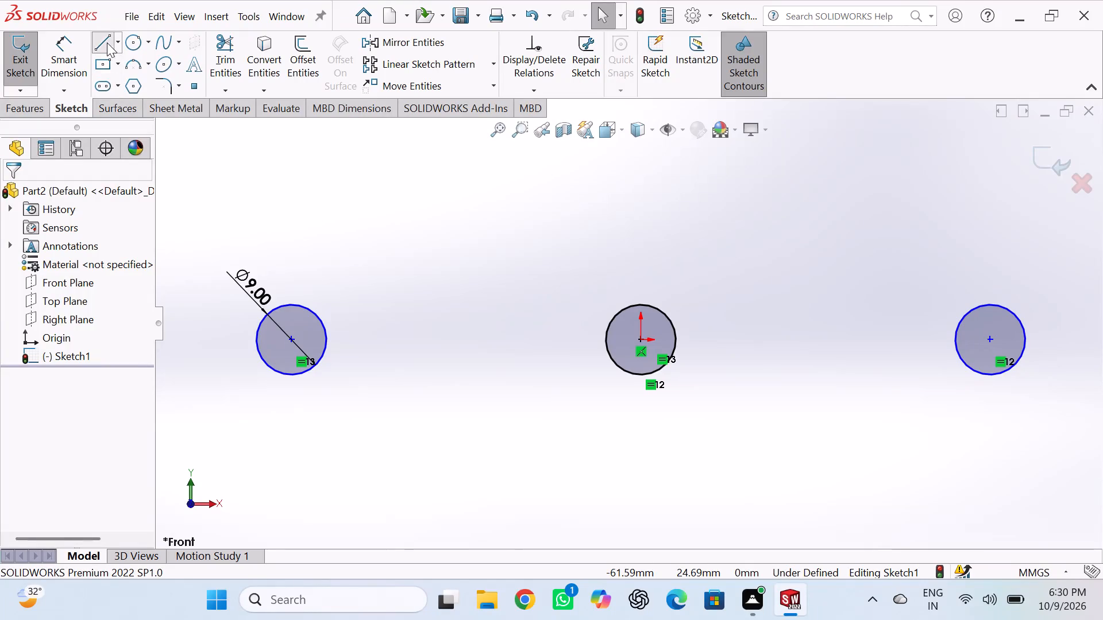
click(236, 358)
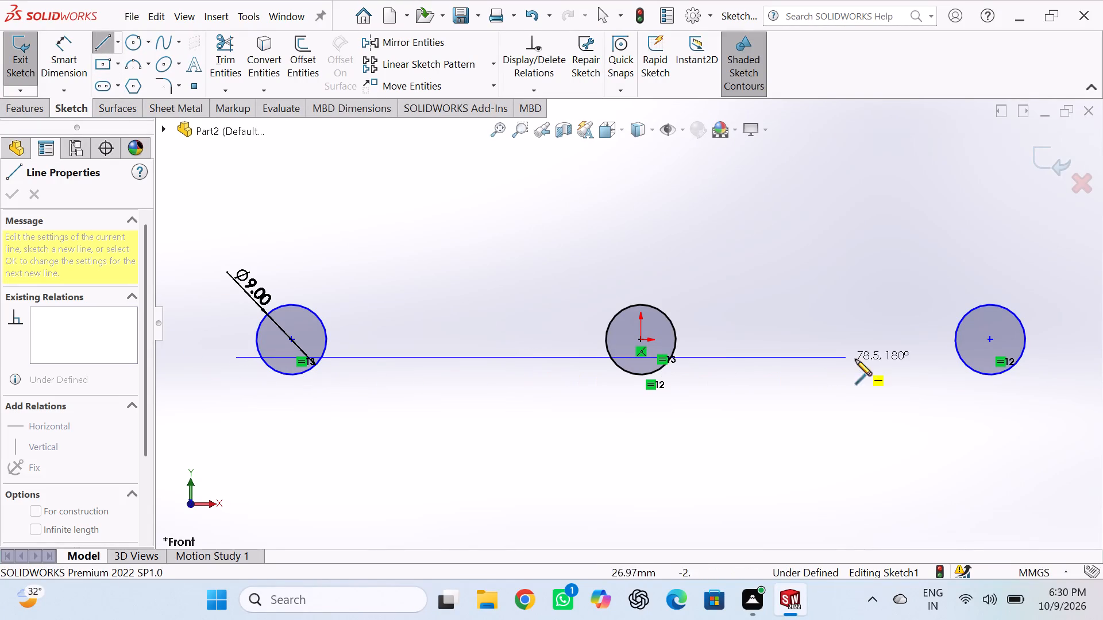
click(1042, 358)
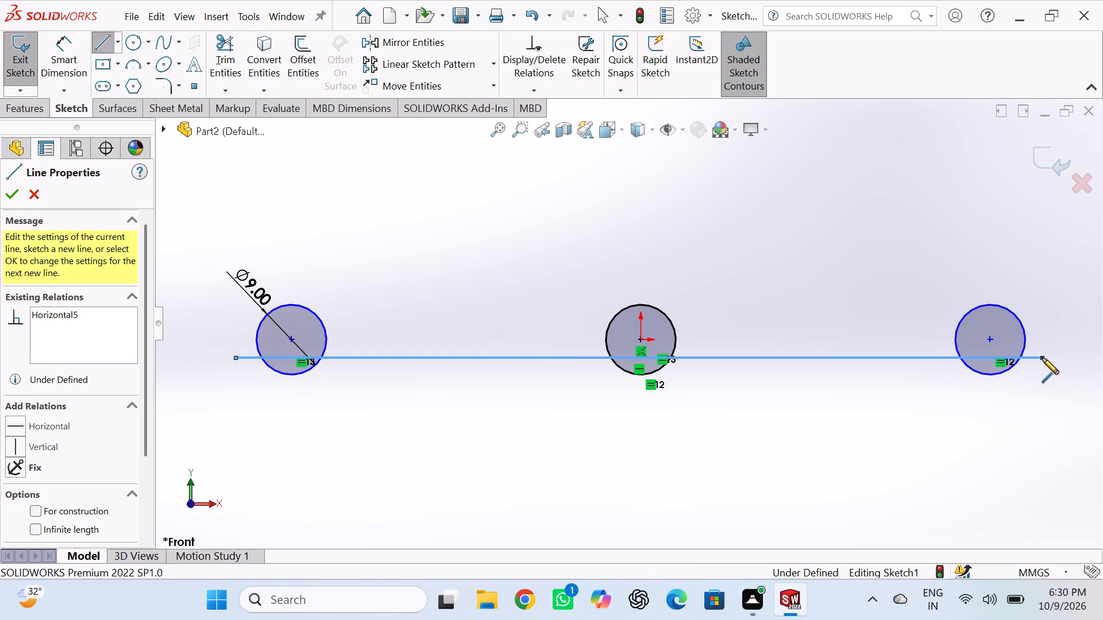
key(Escape)
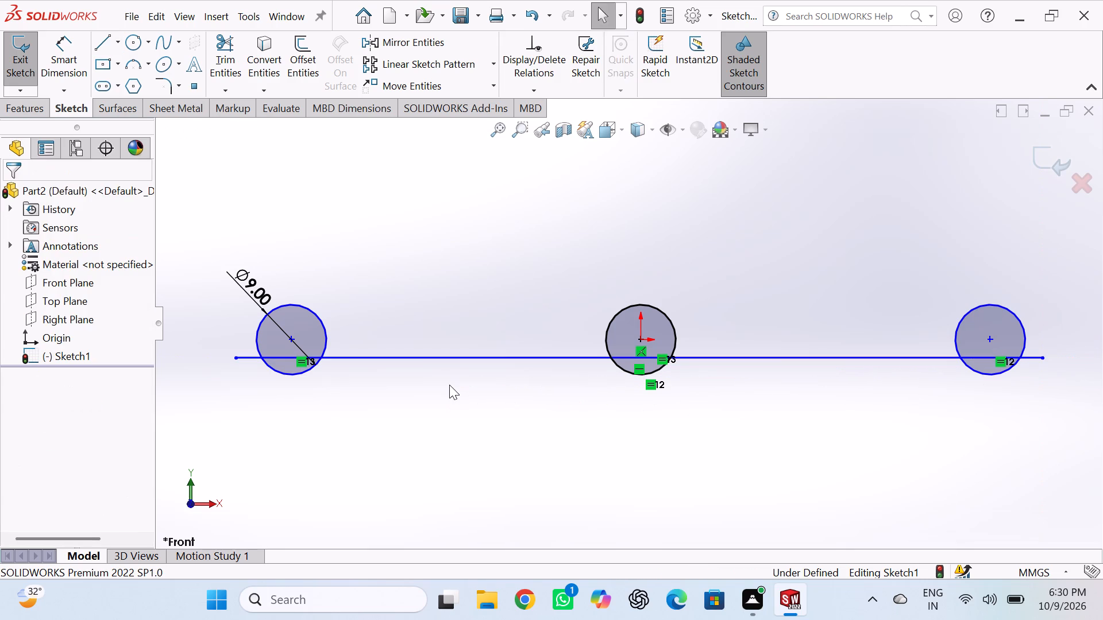
Draw a horizontal centerline joining the centres of the two outer circles.
click(114, 42)
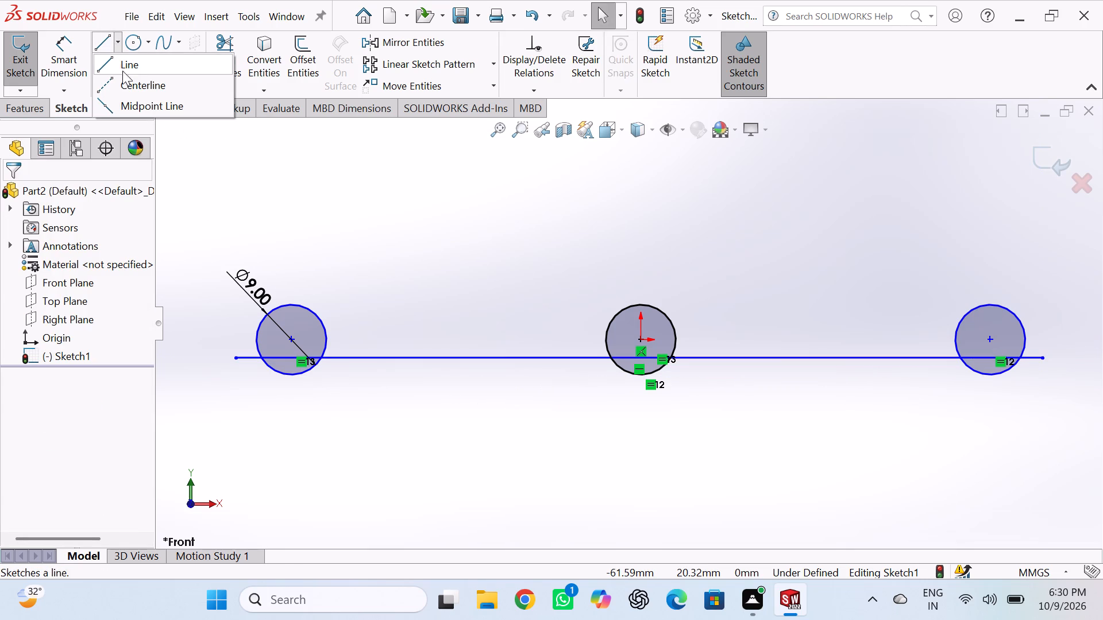
click(126, 79)
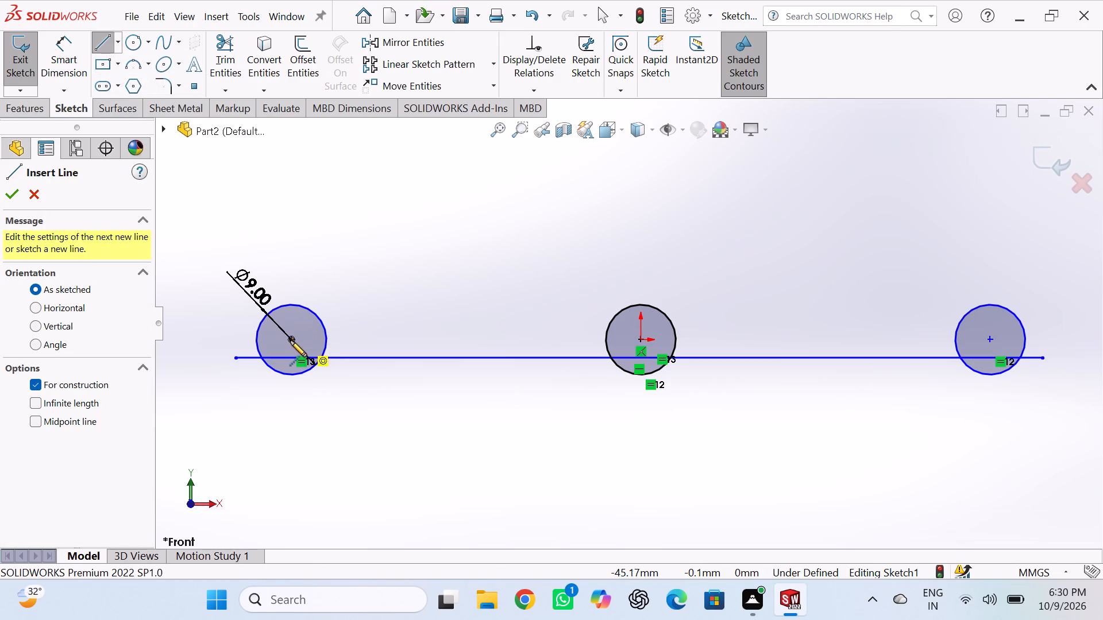
click(290, 341)
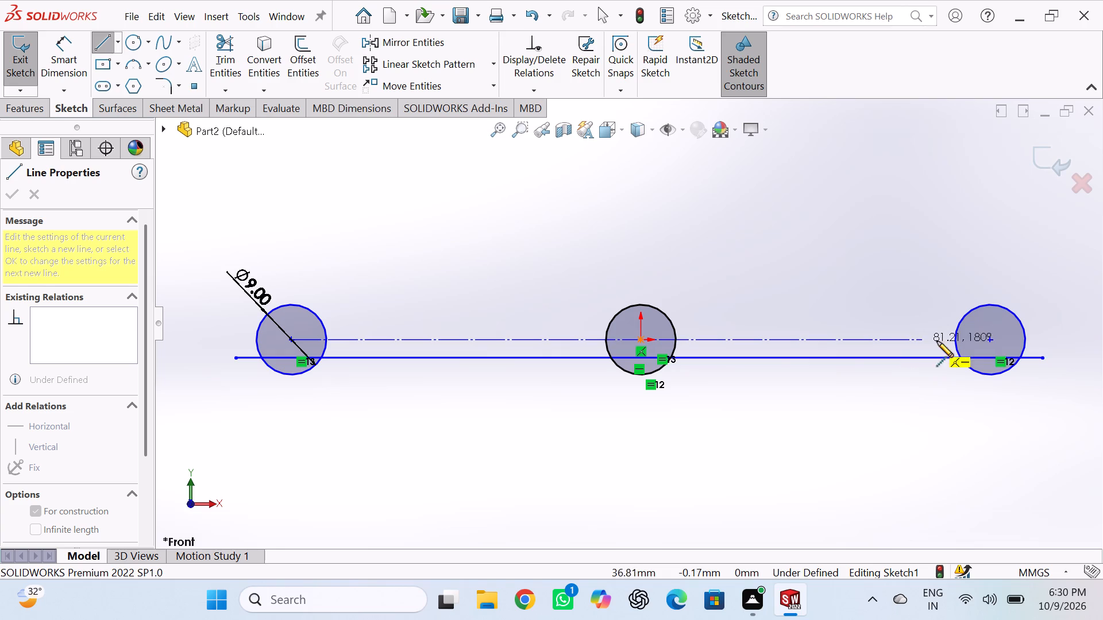
click(988, 339)
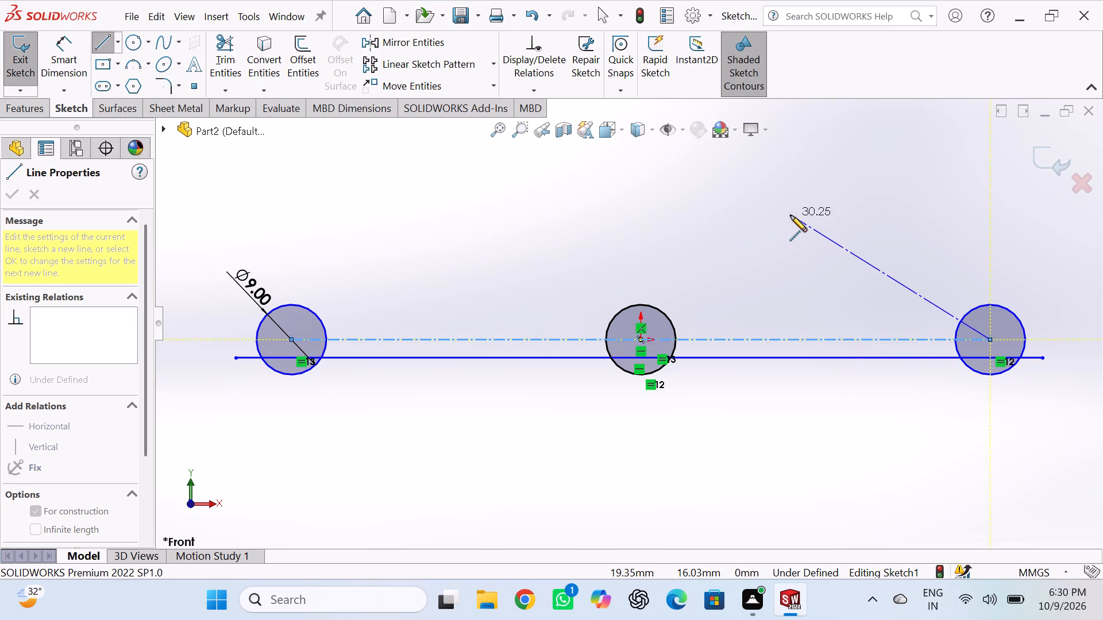
right_click(790, 215)
click(844, 224)
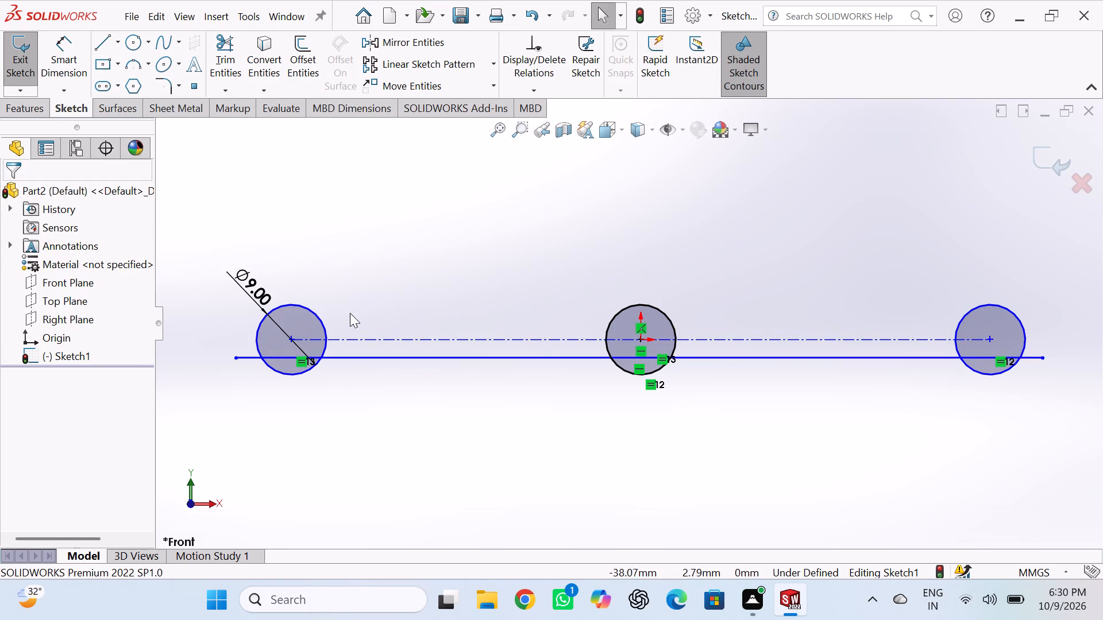
Mirror the lower horizontal line about the centerline, keeping the original.
click(402, 45)
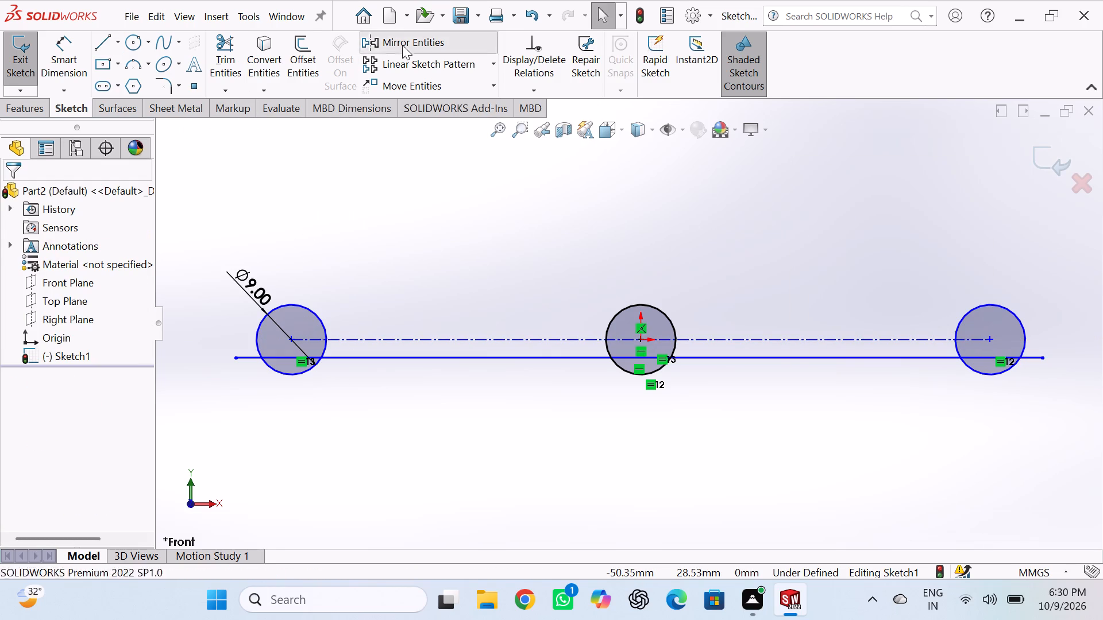
click(428, 358)
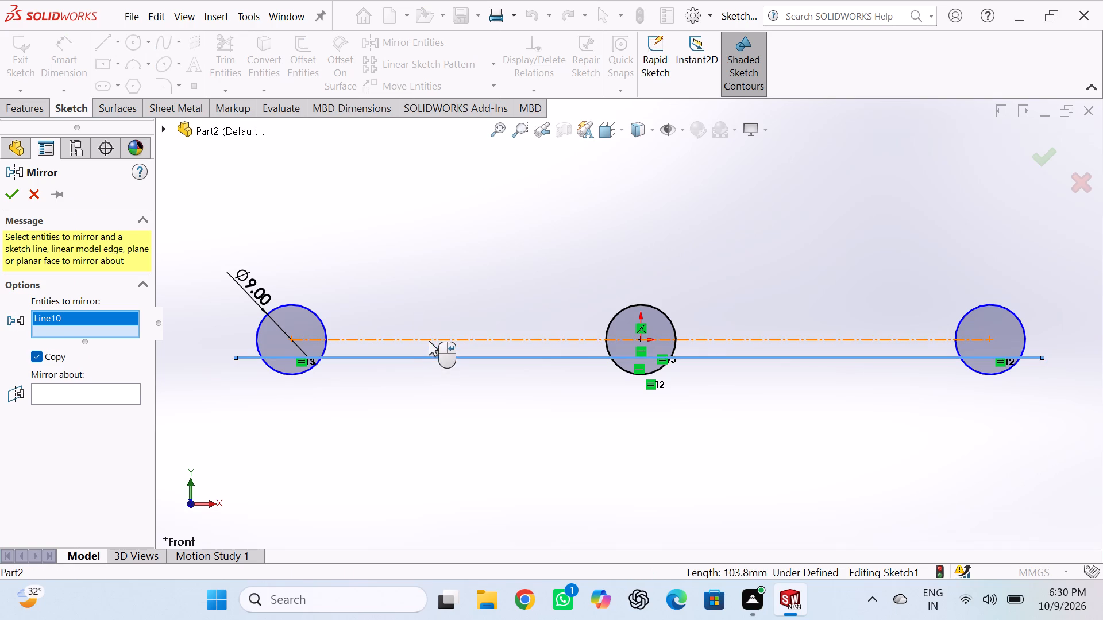
click(82, 387)
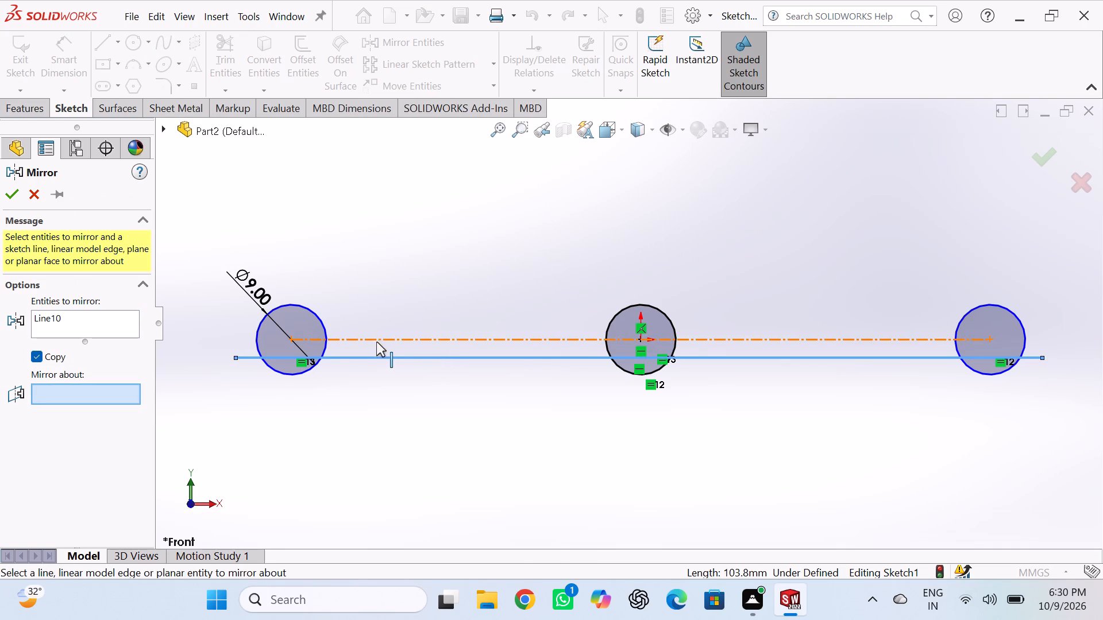
click(377, 339)
click(5, 198)
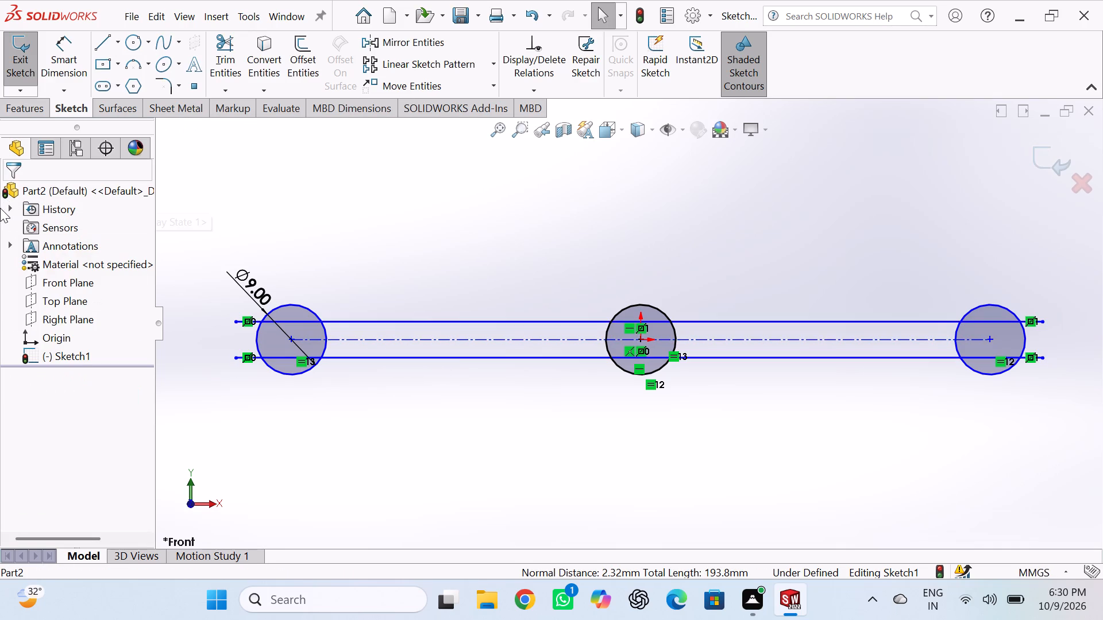
Dimension the distance between the upper line and the centerline to 2.5 mm.
click(58, 46)
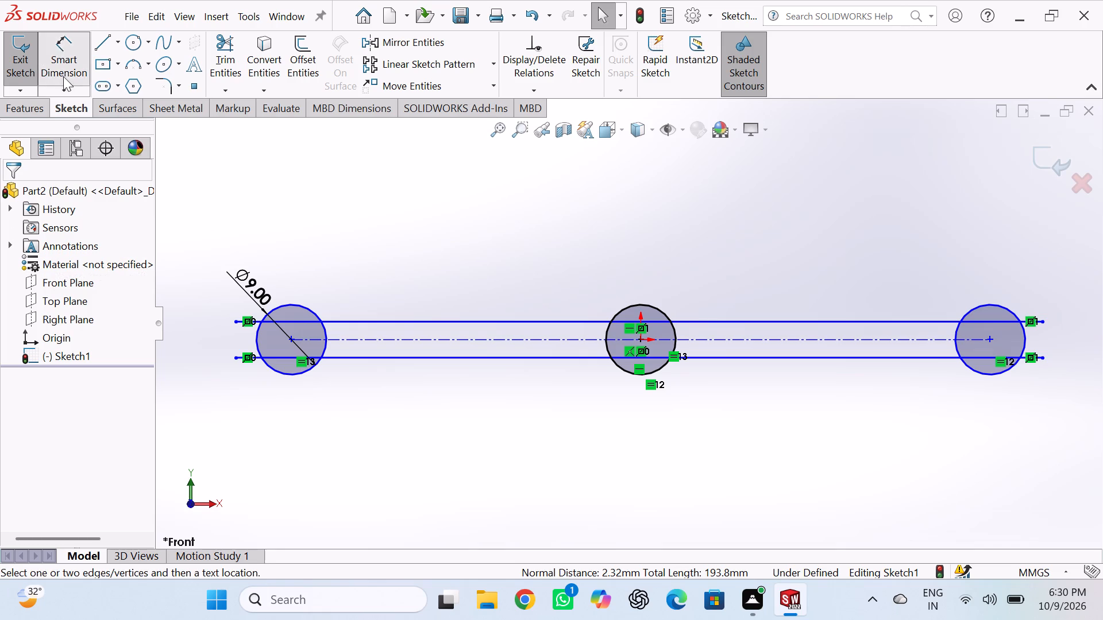
click(416, 321)
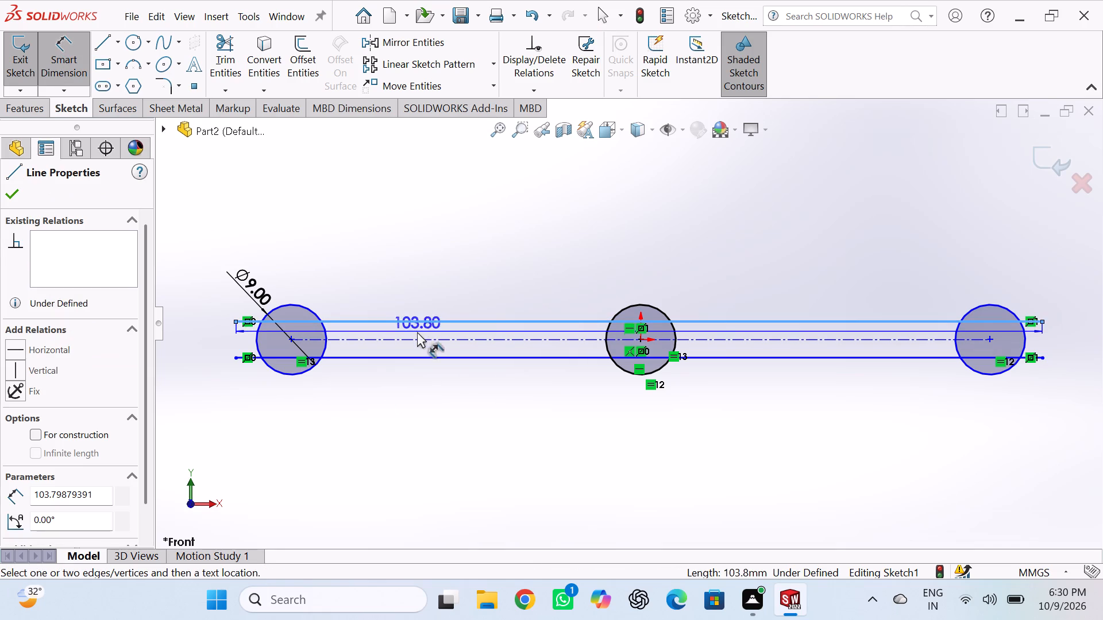
click(417, 338)
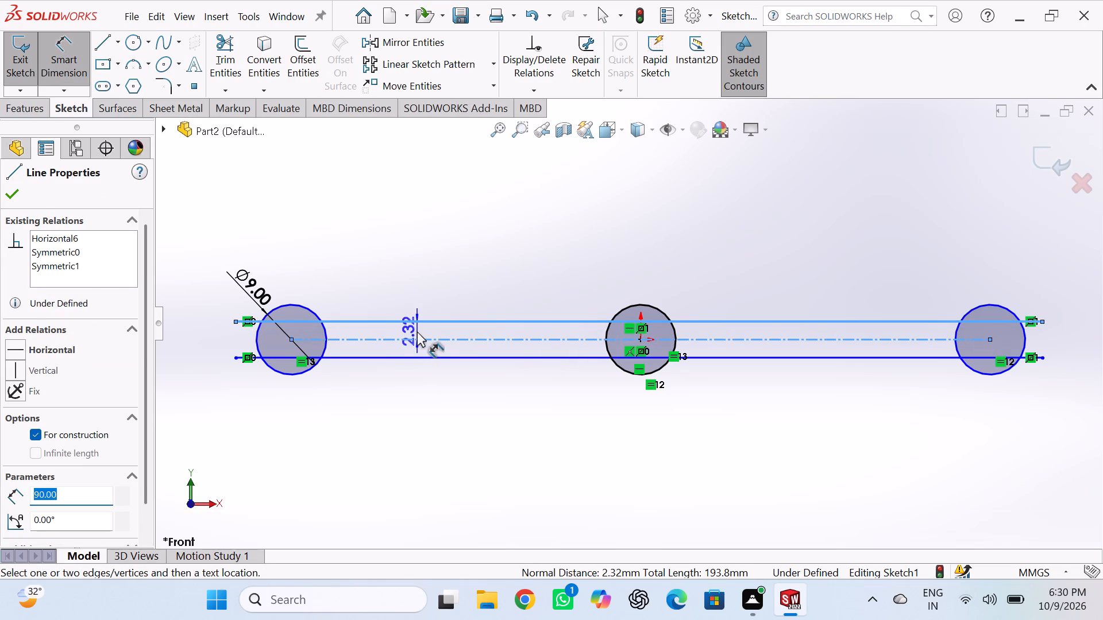
click(417, 331)
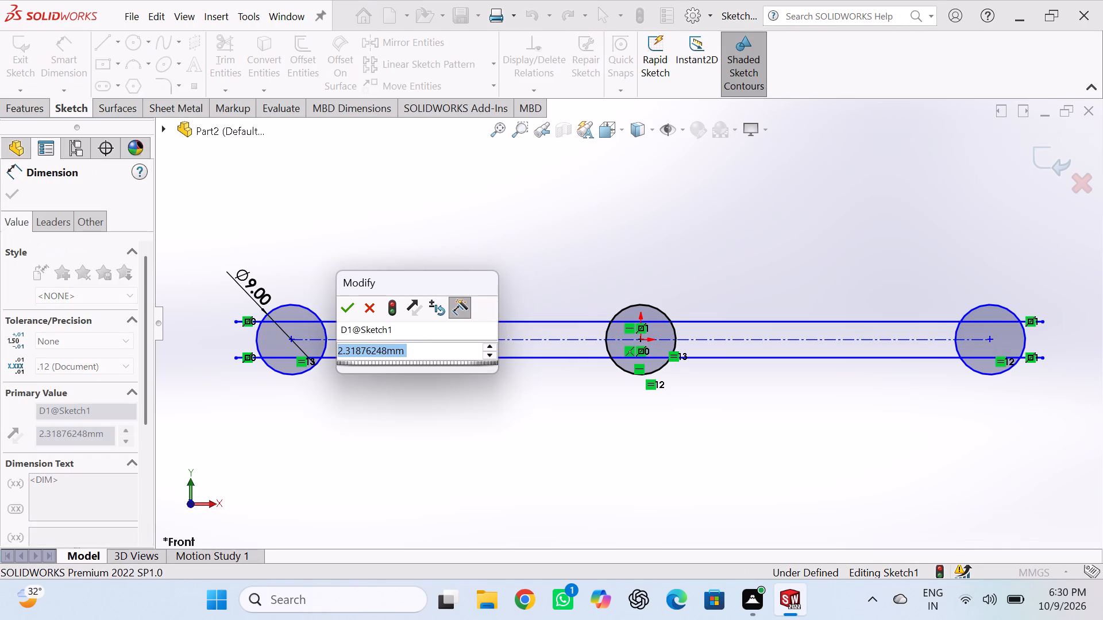
key(2)
key(period)
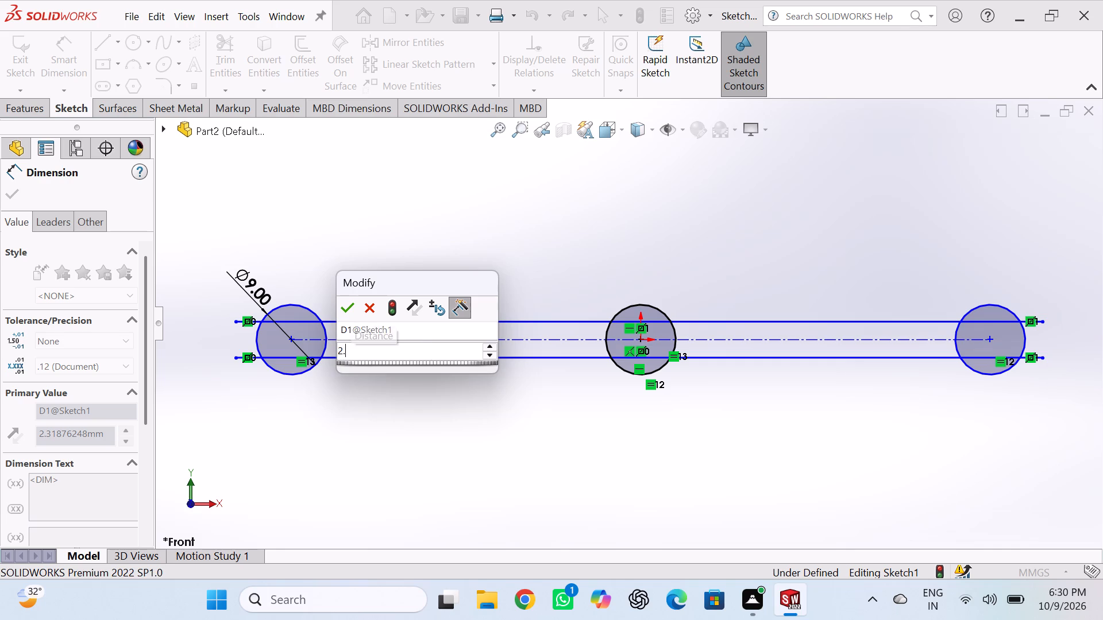
key(5)
key(Return)
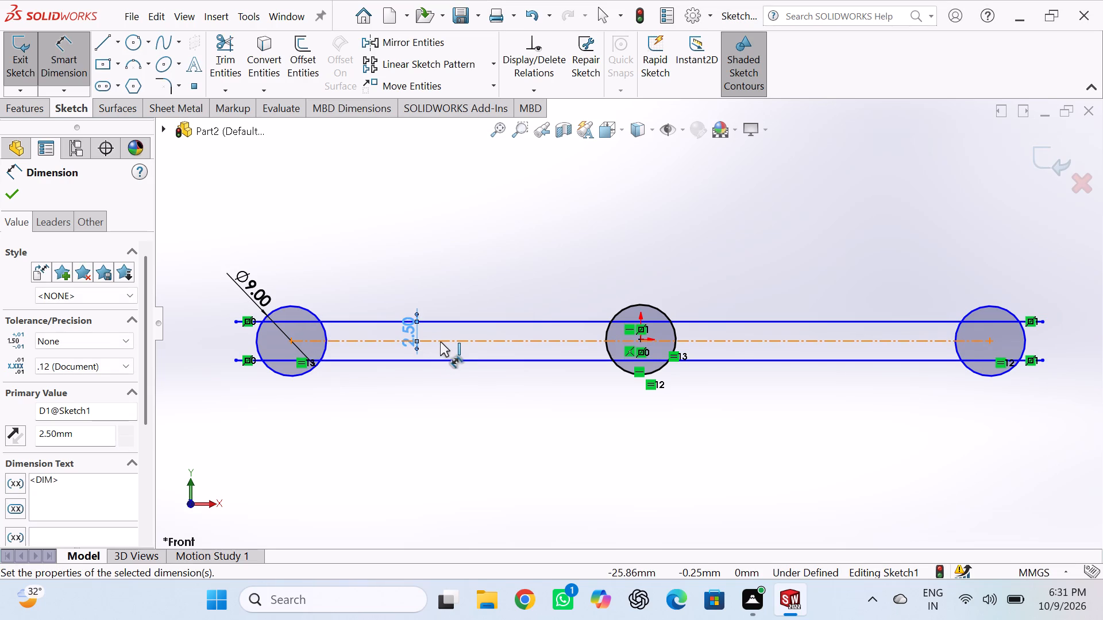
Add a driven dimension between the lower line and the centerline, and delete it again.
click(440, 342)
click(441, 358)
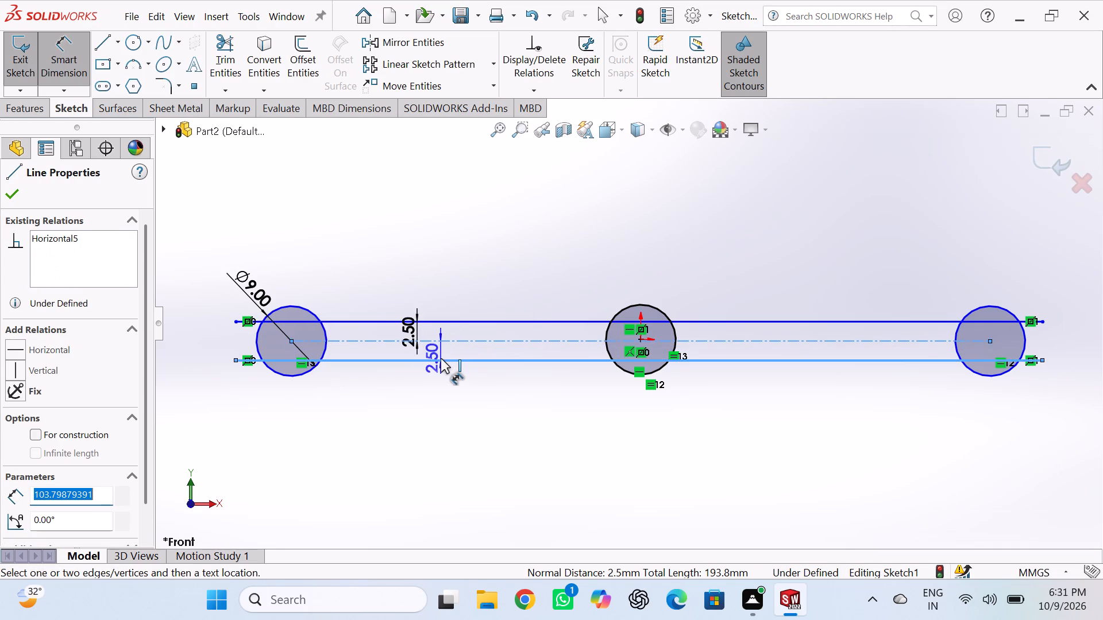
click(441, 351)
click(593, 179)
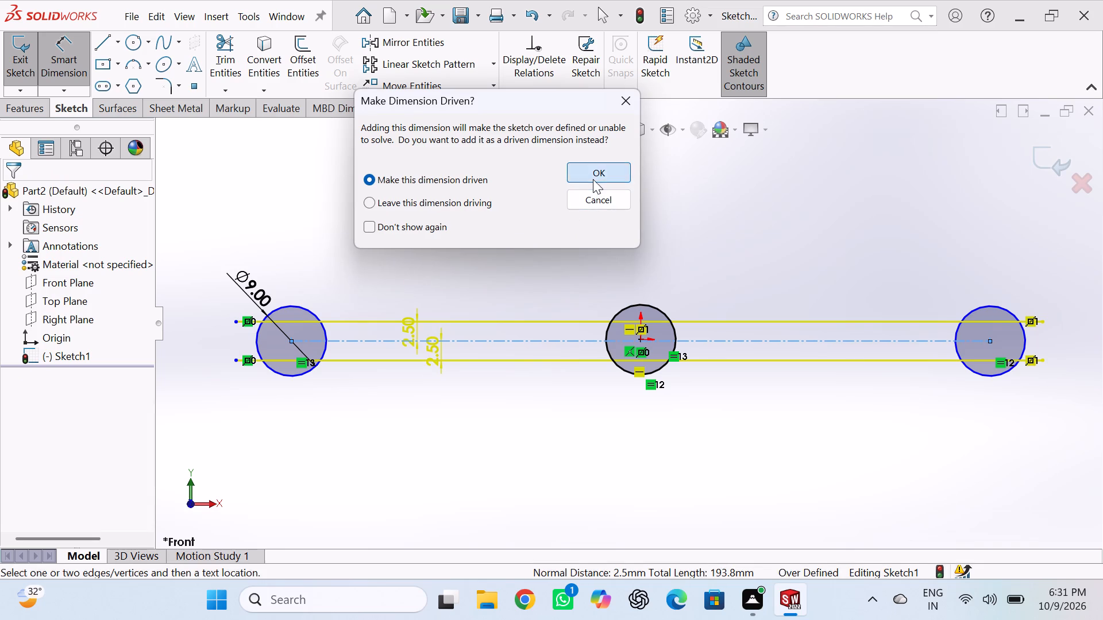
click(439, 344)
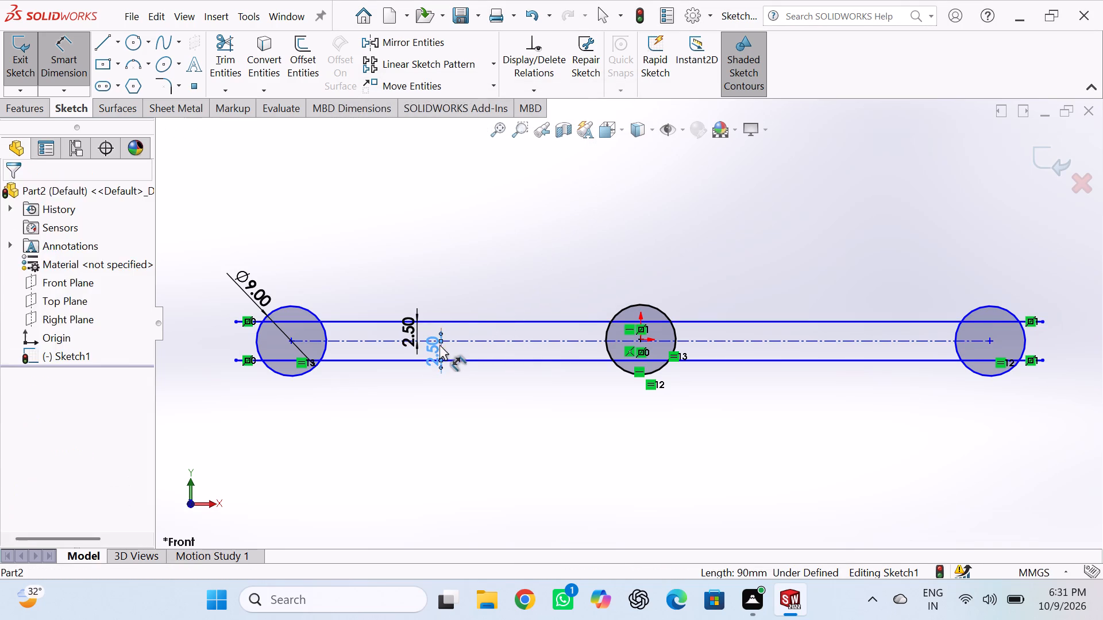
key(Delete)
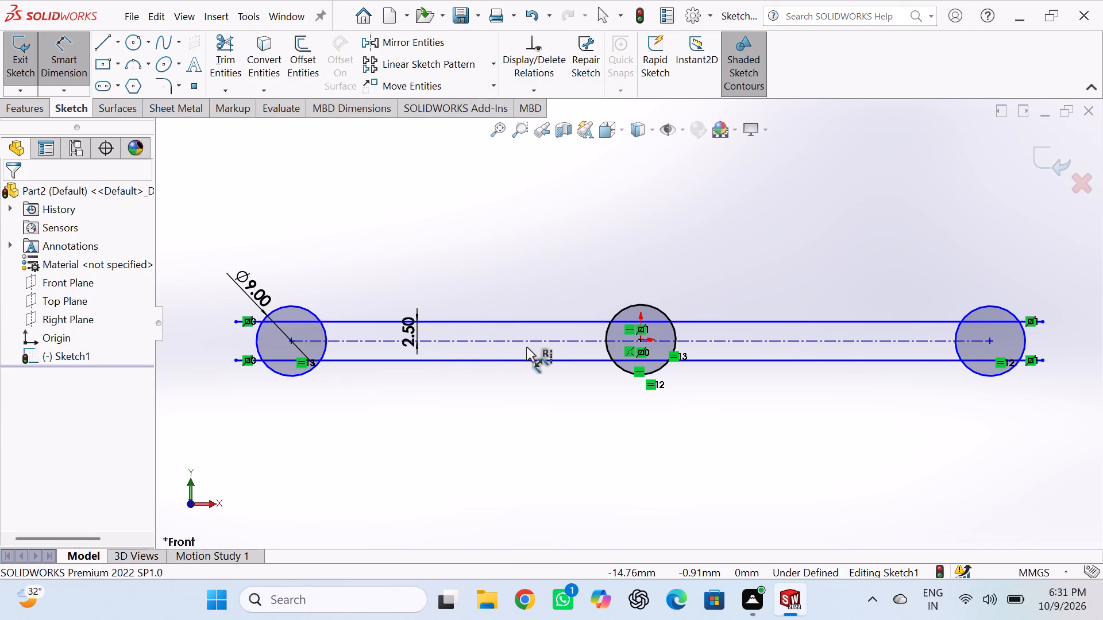
Trim both horizontal lines inside and beyond the left outer circle using Trim to closest.
click(232, 61)
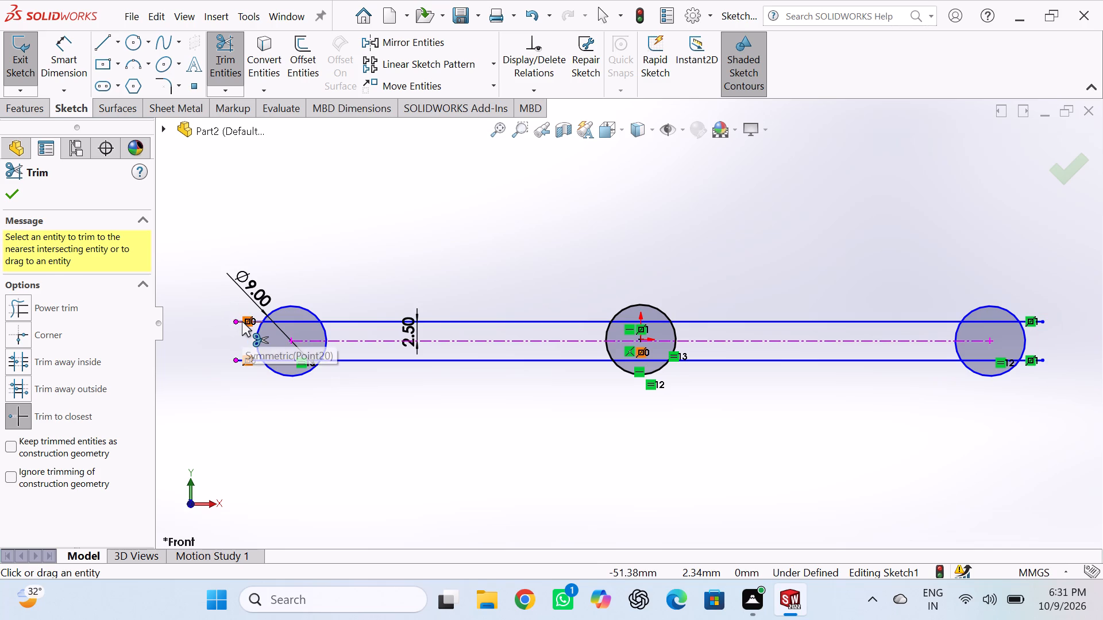
click(292, 321)
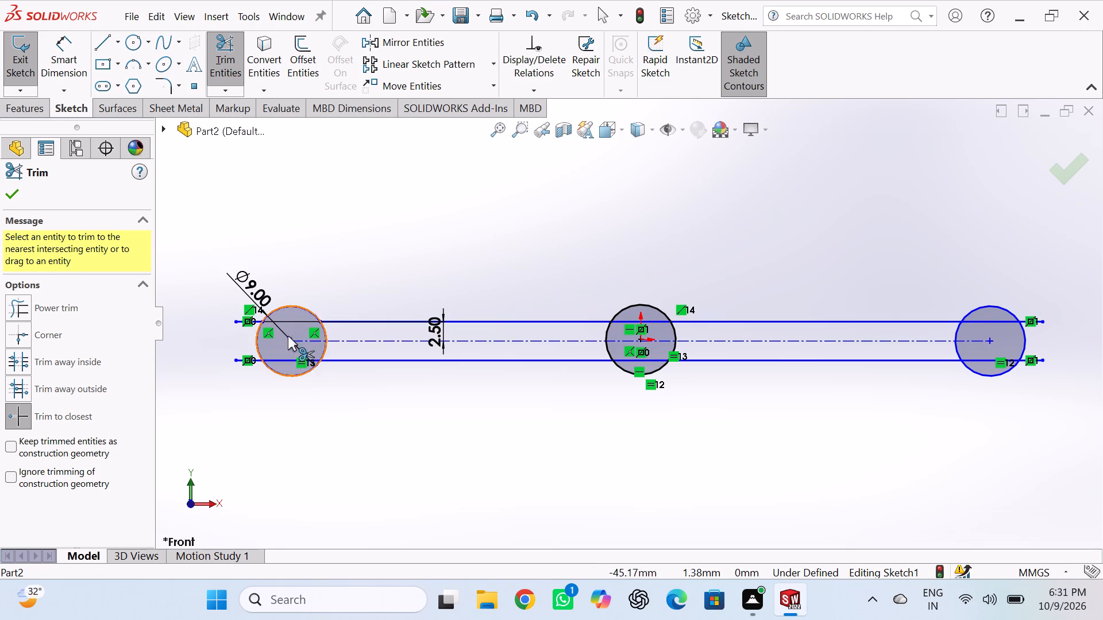
click(288, 361)
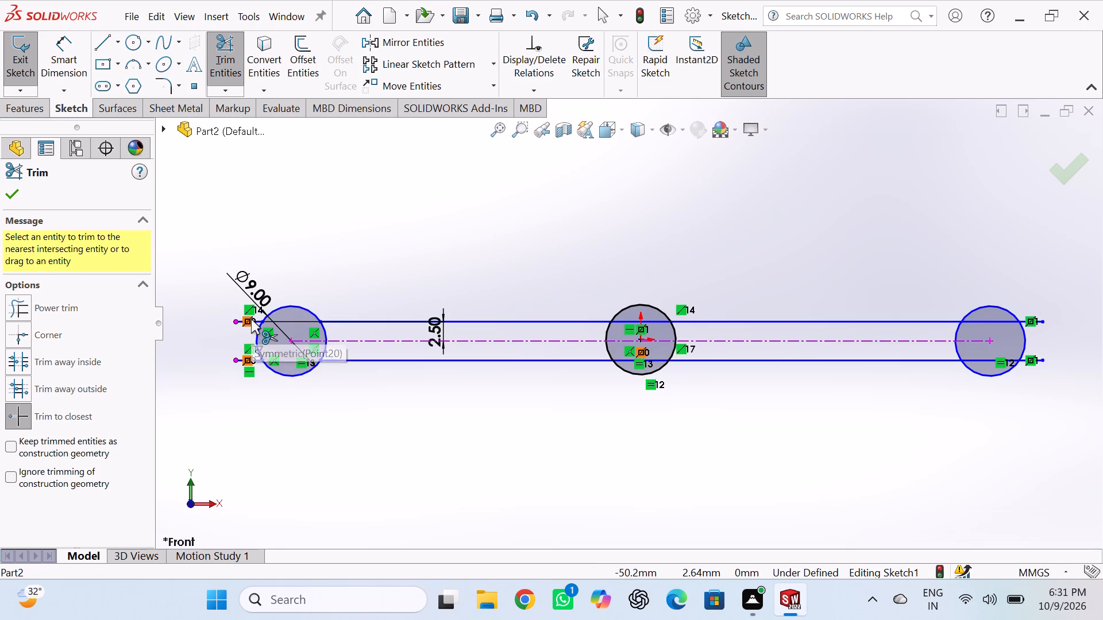
click(251, 319)
click(238, 322)
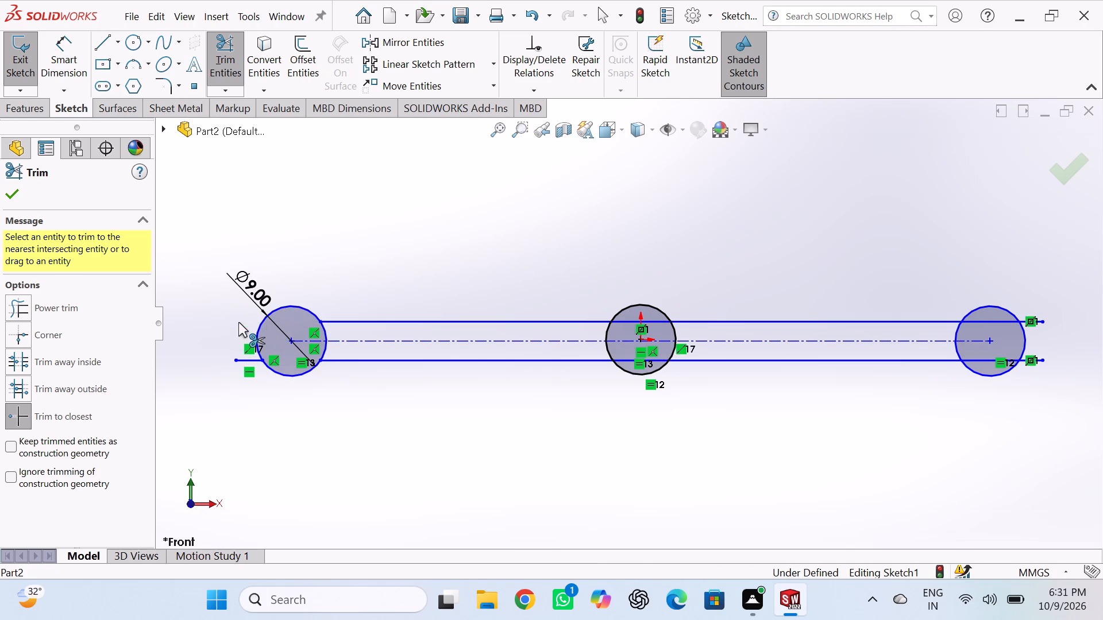
click(244, 359)
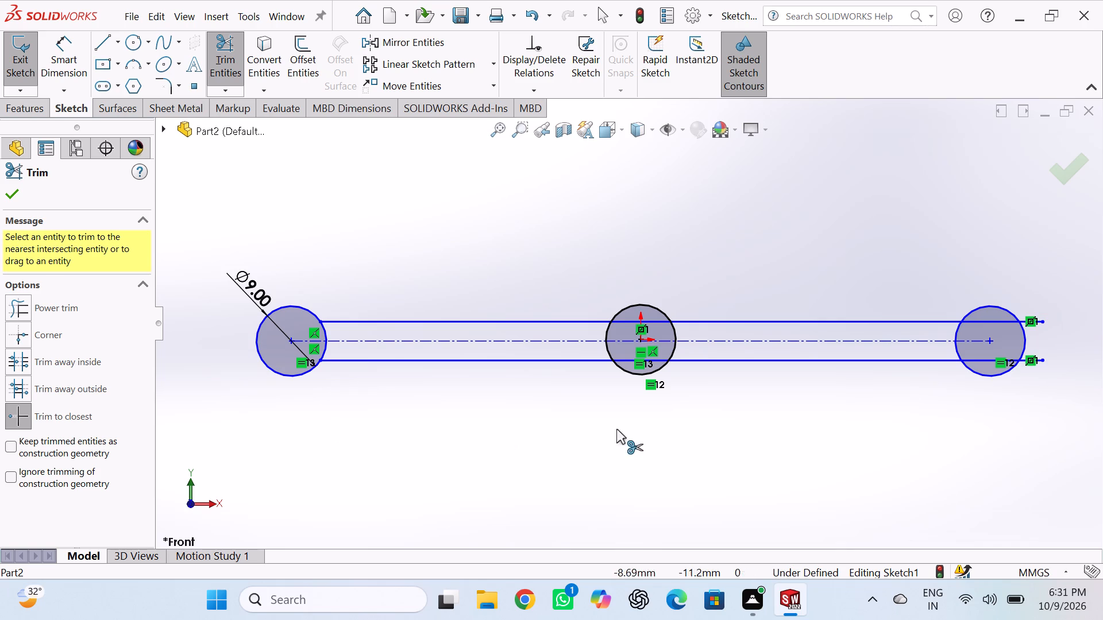
Trim both horizontal lines beyond and inside the right outer circle.
scroll(1029, 366, down, 7)
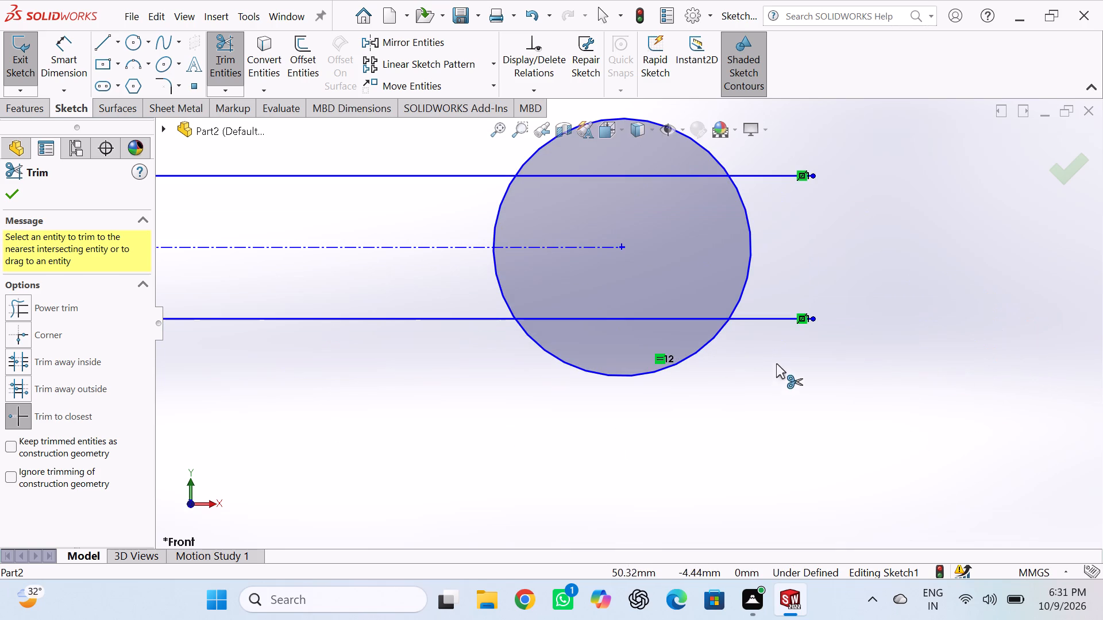
click(763, 317)
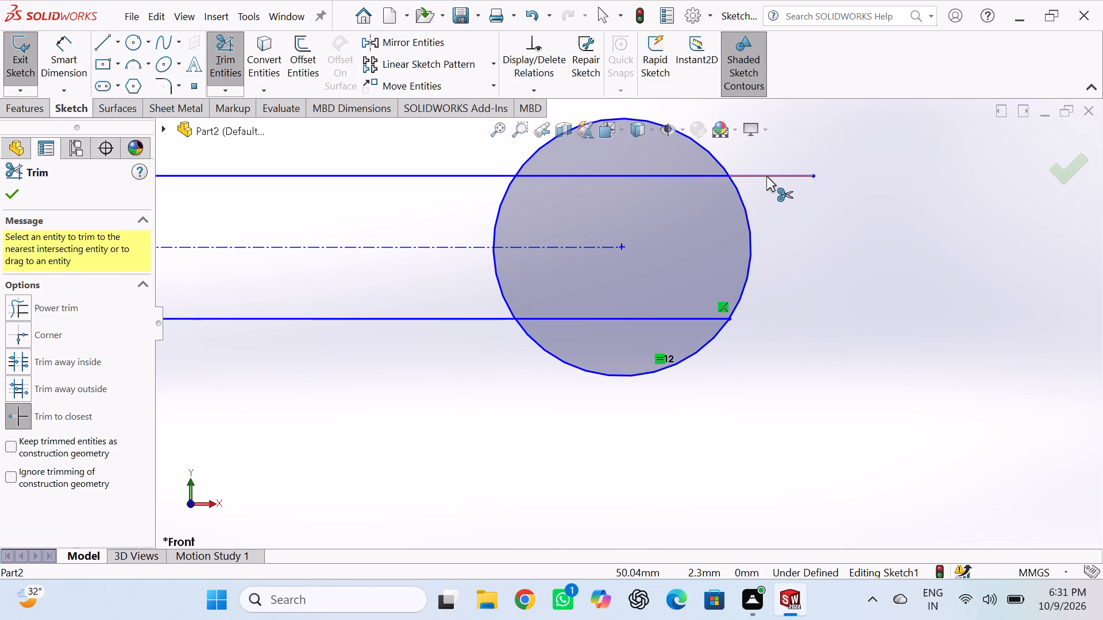
click(766, 176)
click(646, 177)
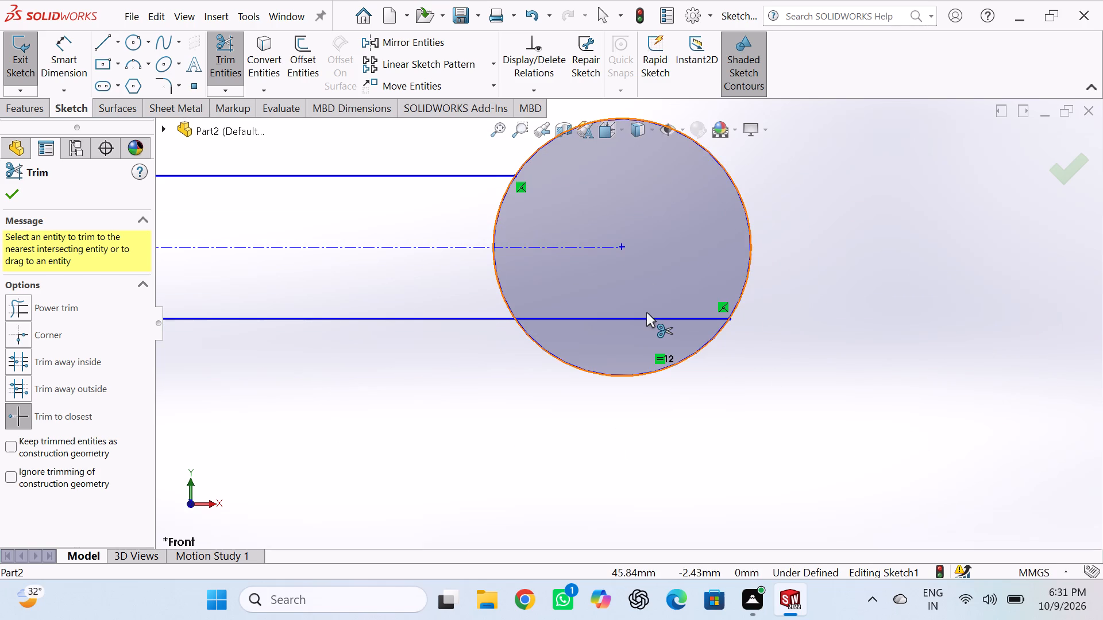
click(645, 319)
Trim away the upper and lower horizontal line segments inside the middle circle.
scroll(568, 293, up, 6)
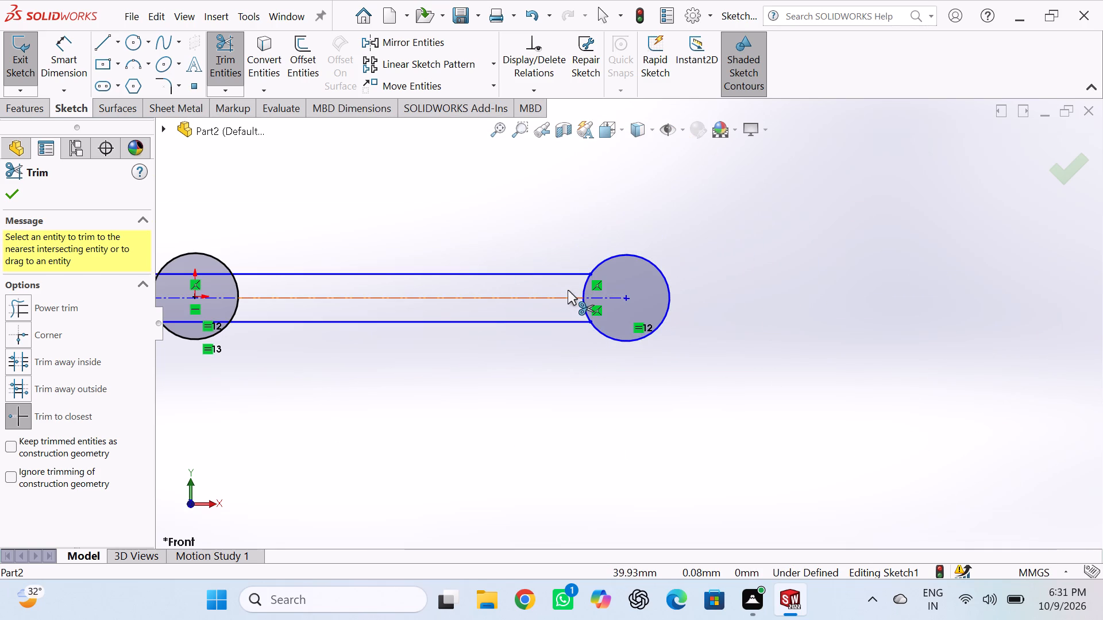
scroll(404, 284, up, 4)
scroll(300, 279, up, 1)
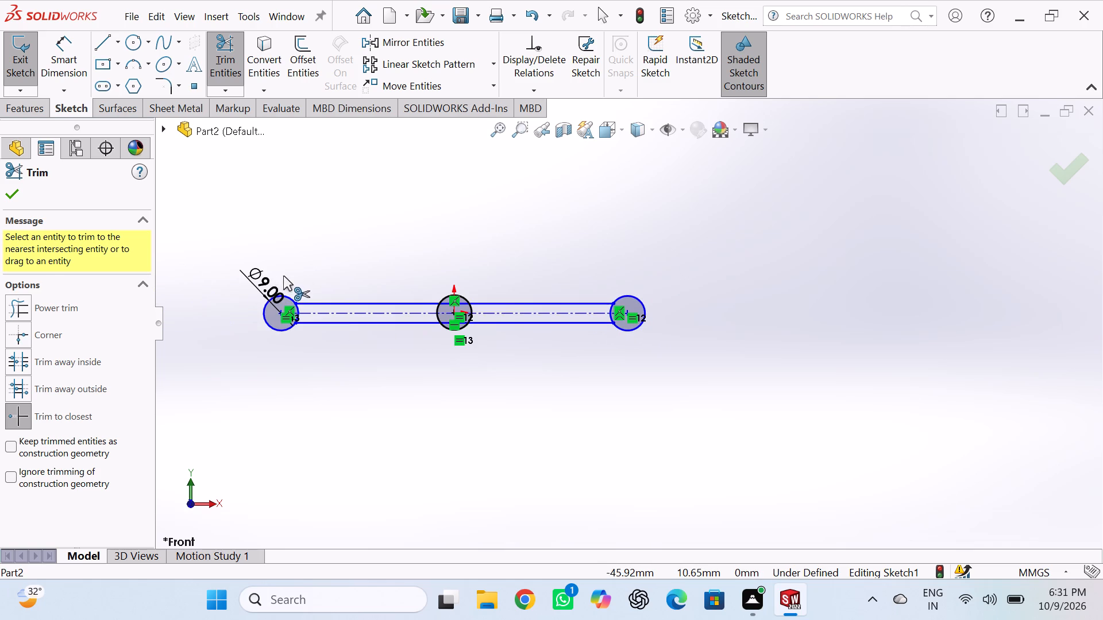
scroll(319, 296, down, 3)
scroll(569, 320, down, 1)
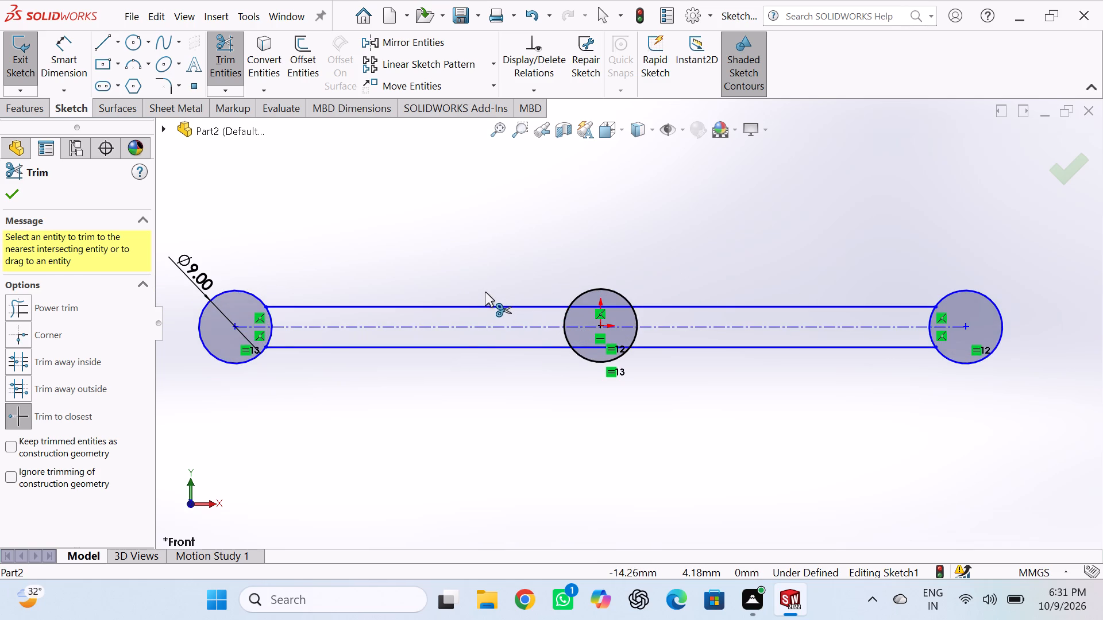
click(577, 307)
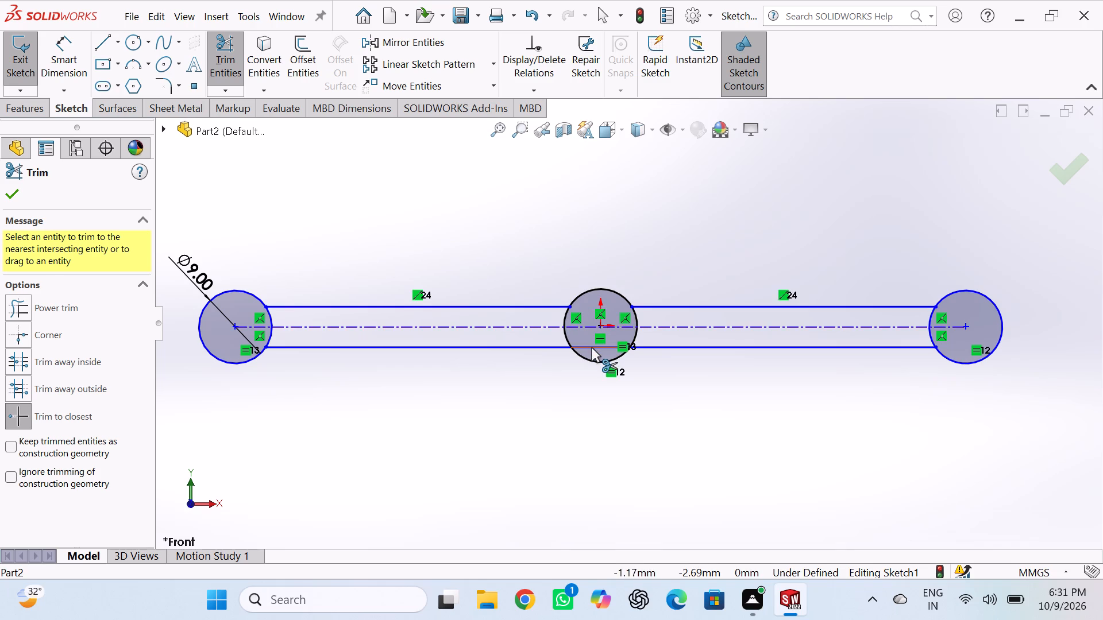
click(591, 347)
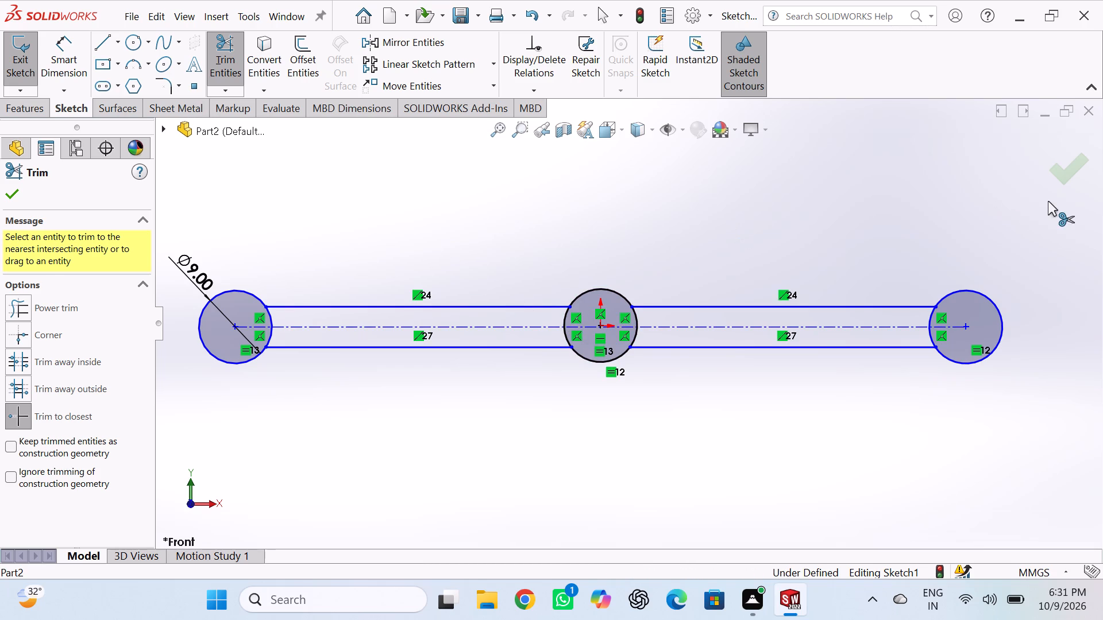
click(1058, 177)
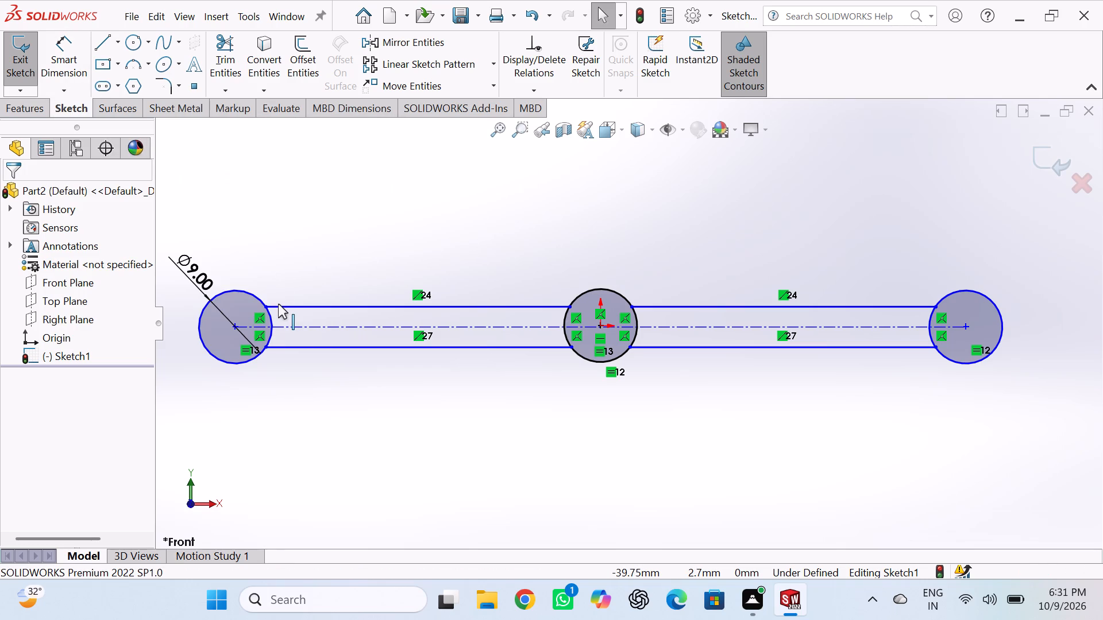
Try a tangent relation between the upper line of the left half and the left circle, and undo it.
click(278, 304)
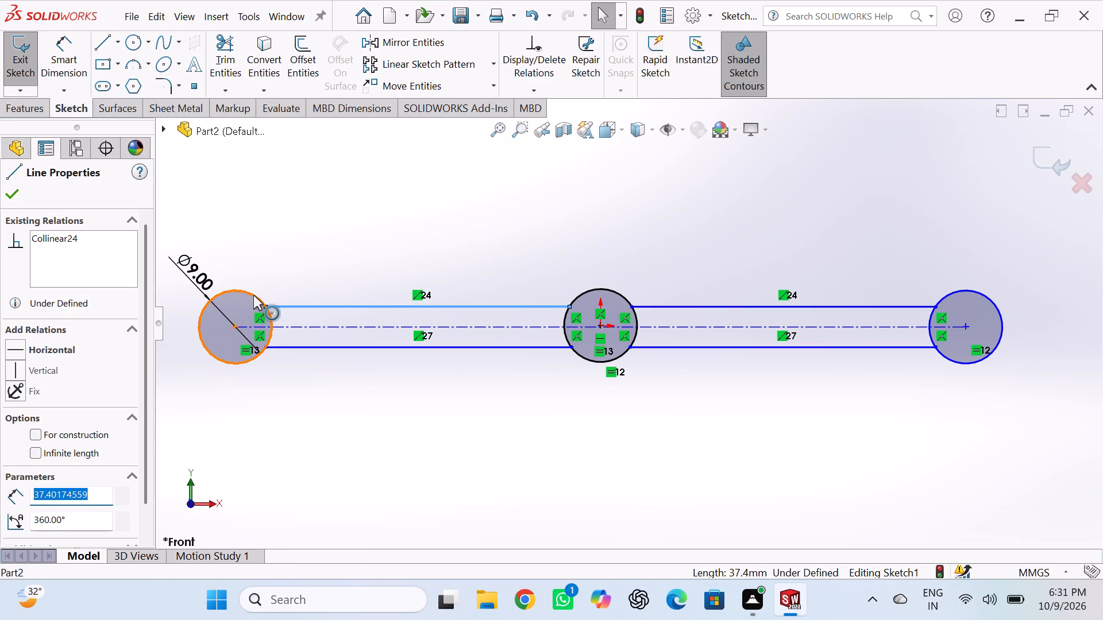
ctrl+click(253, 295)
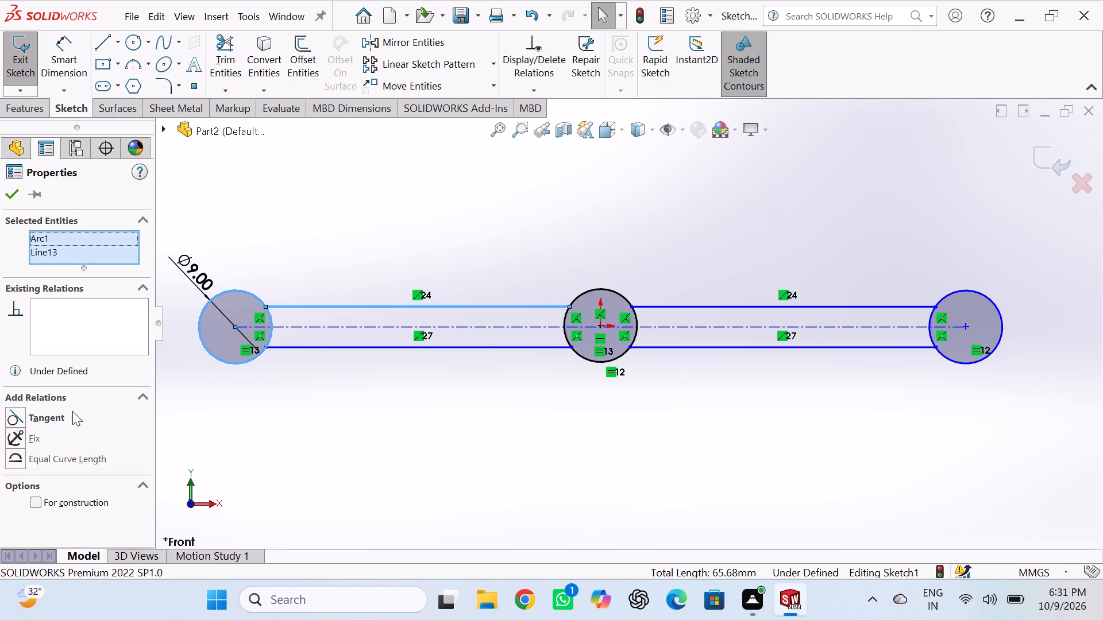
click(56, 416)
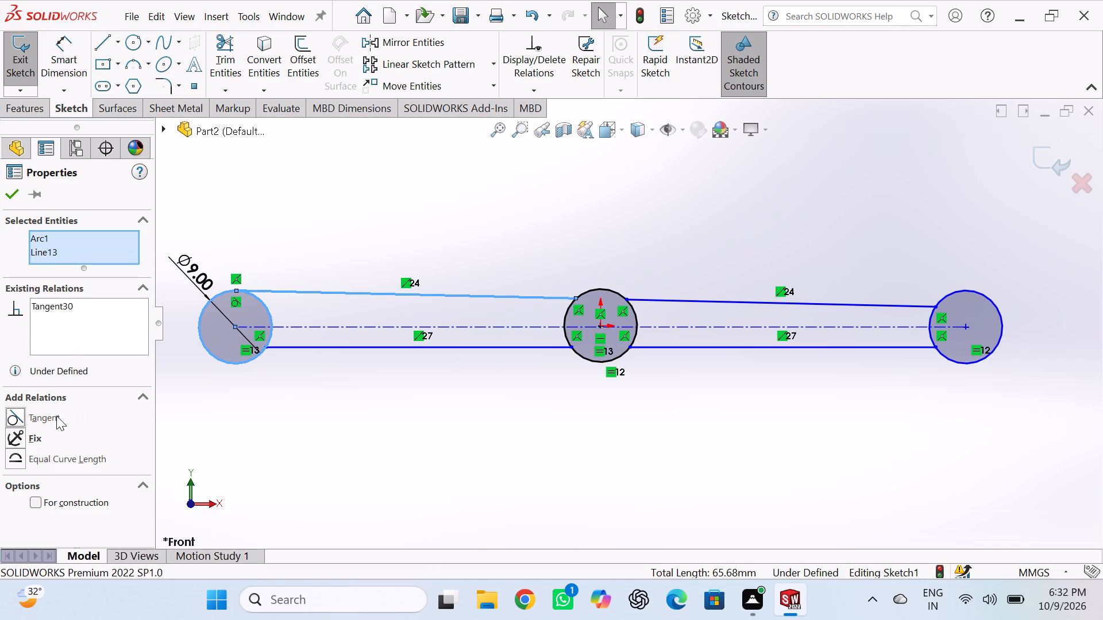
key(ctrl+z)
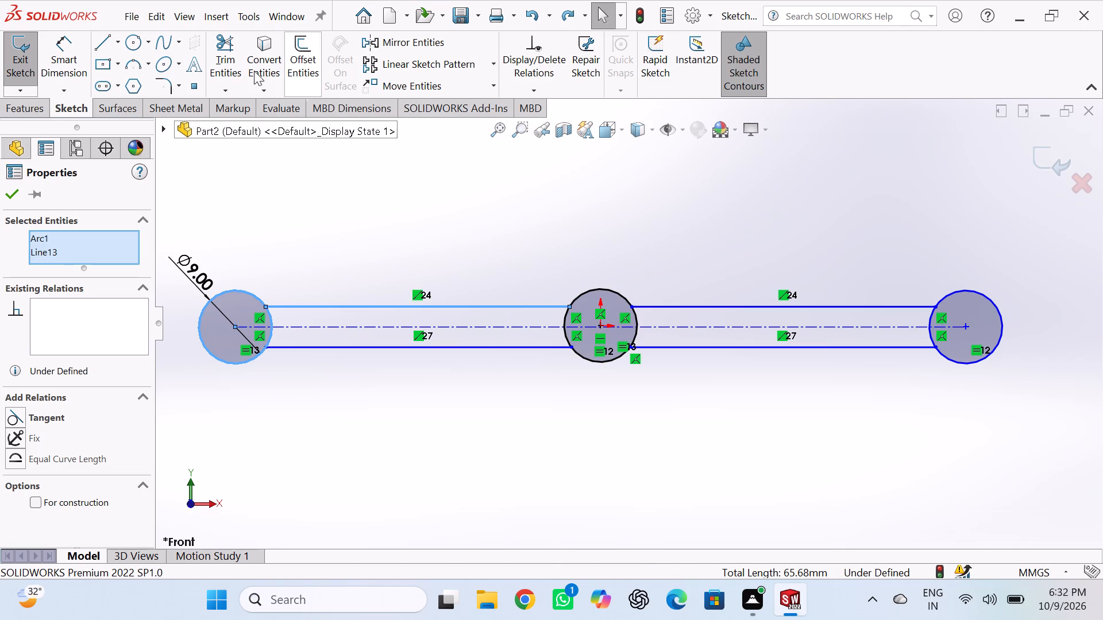
Trim the left circle's inner arc and both side arcs of the middle circle lying between the two parallel lines.
click(232, 63)
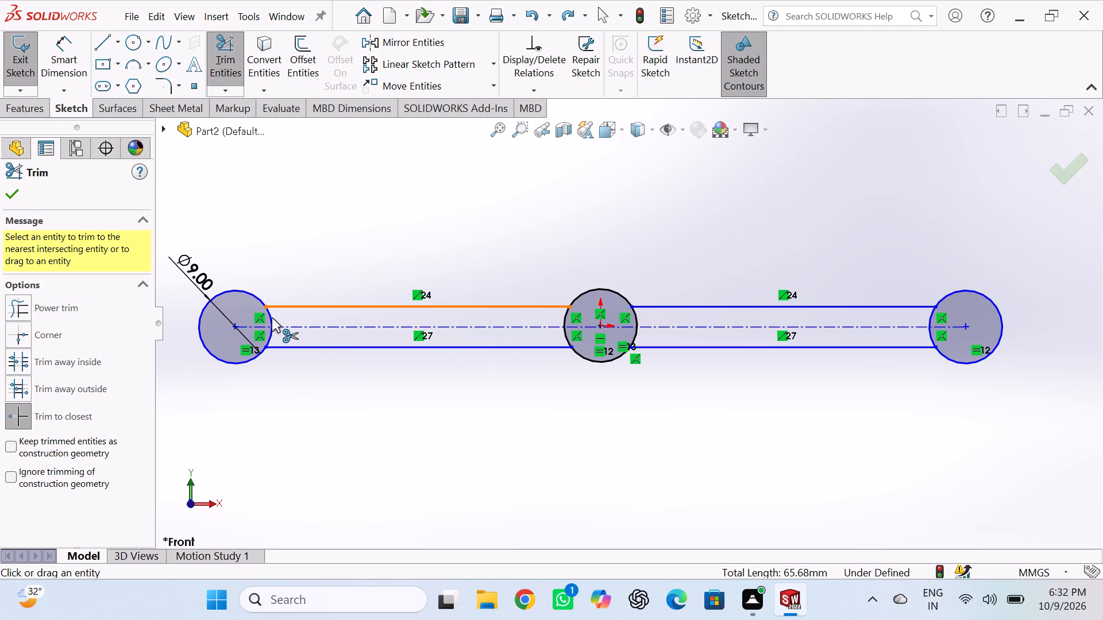
click(272, 318)
click(269, 331)
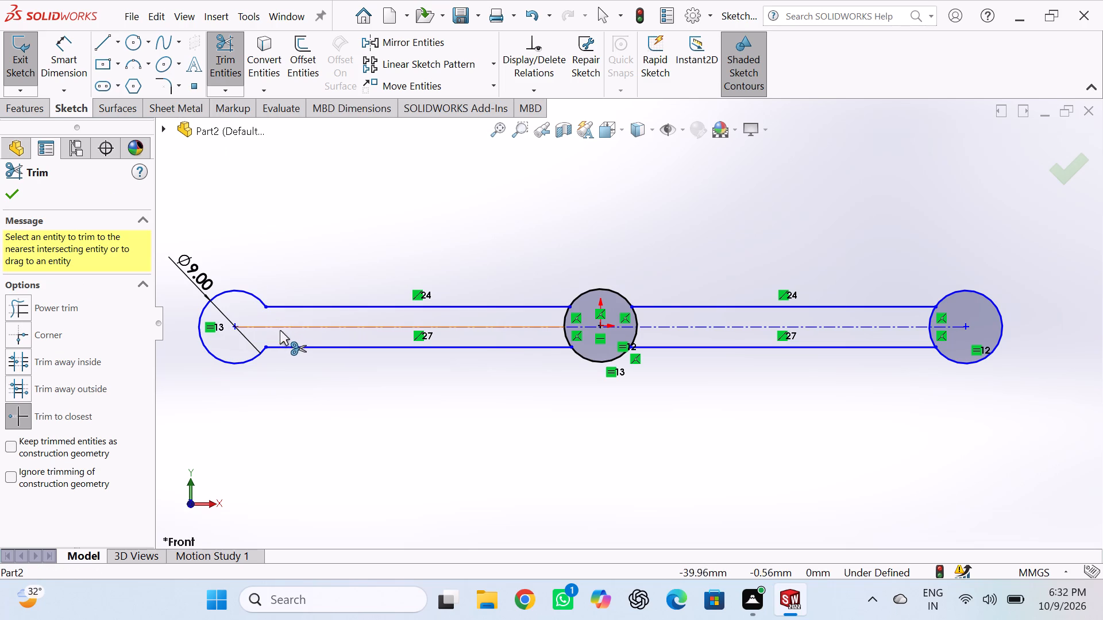
click(568, 336)
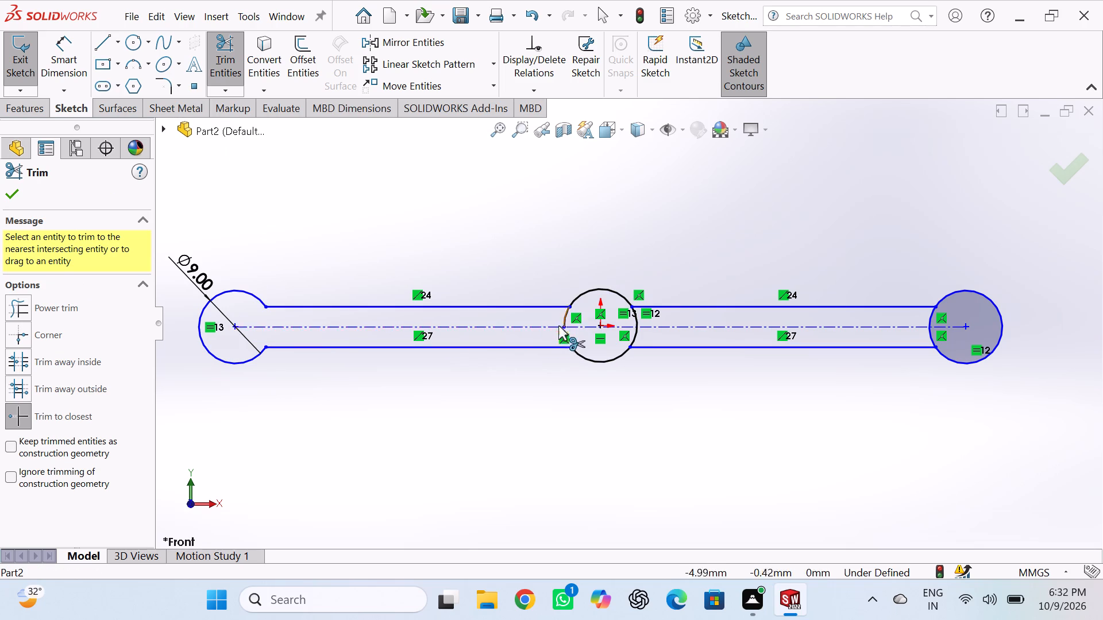
click(566, 315)
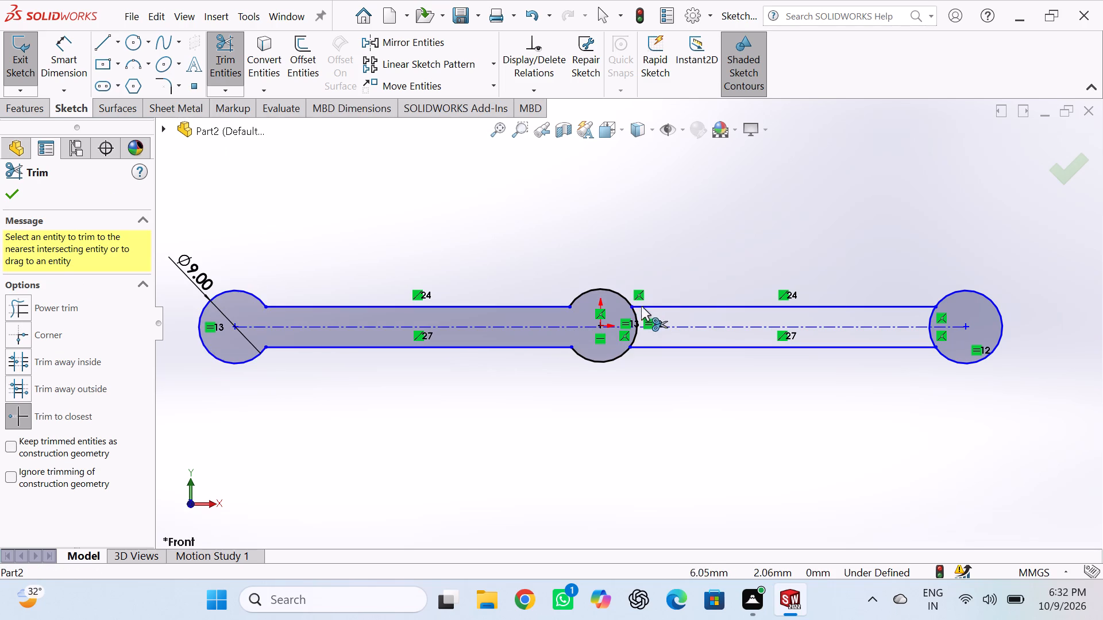
click(637, 312)
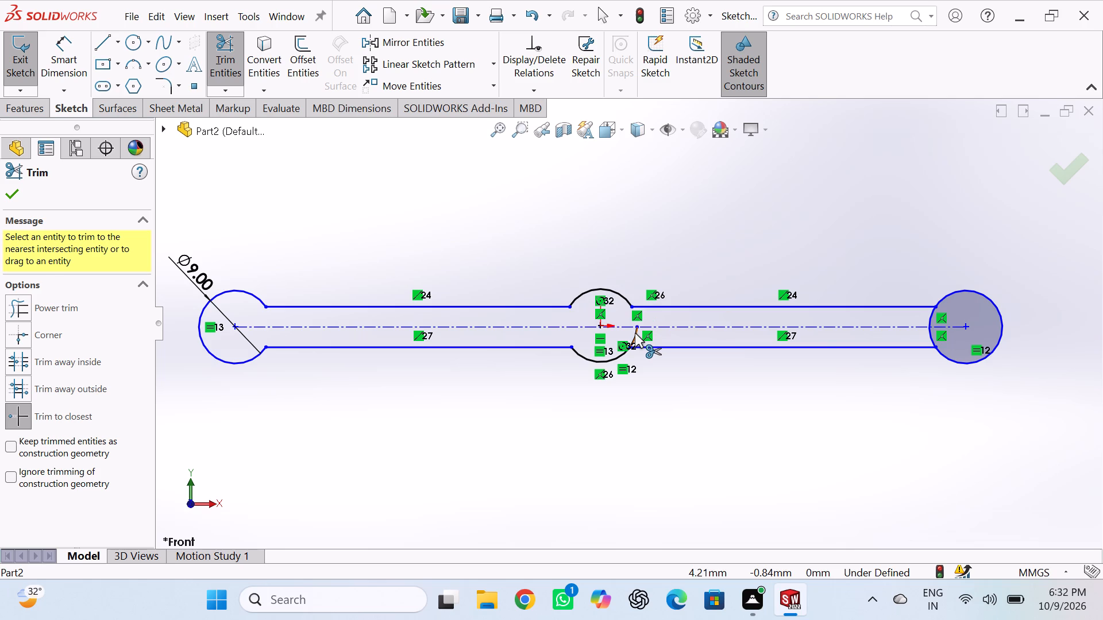
click(635, 333)
Trim the right circle's inner arc between the parallel lines to leave one continuous link outline, and finish trimming.
click(928, 317)
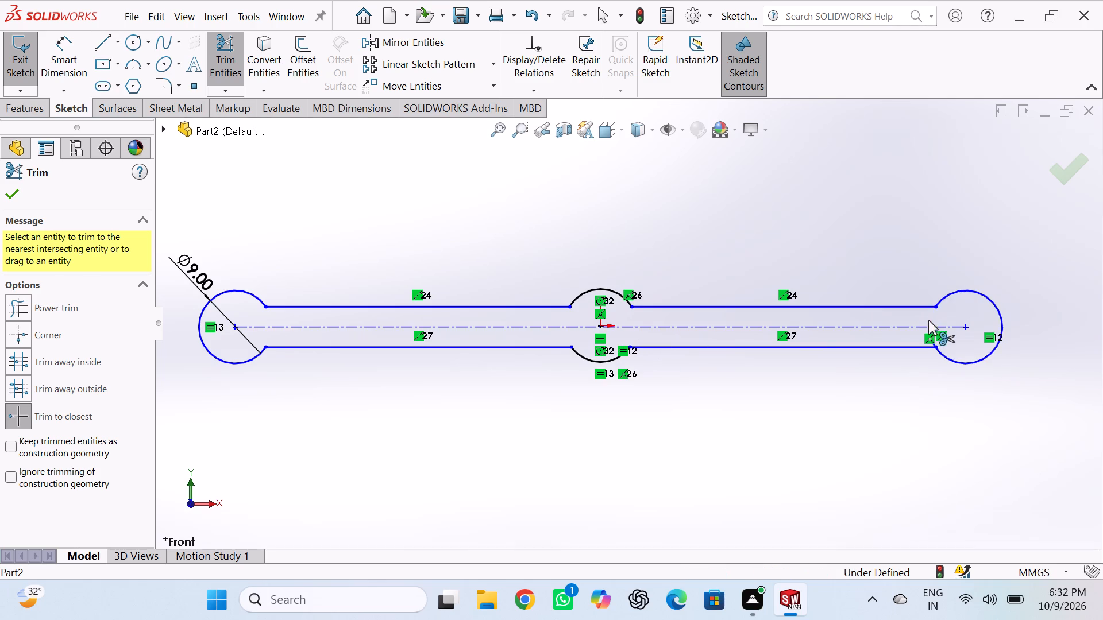
scroll(930, 335, down, 6)
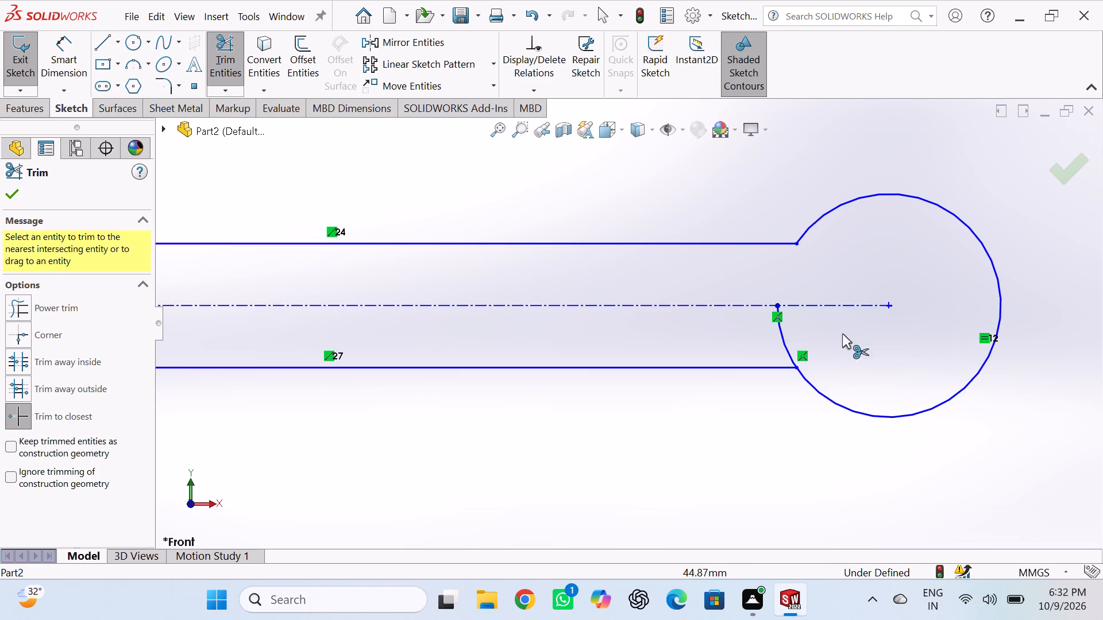
click(785, 339)
scroll(708, 306, up, 7)
scroll(623, 296, up, 6)
scroll(508, 309, down, 8)
scroll(508, 309, up, 4)
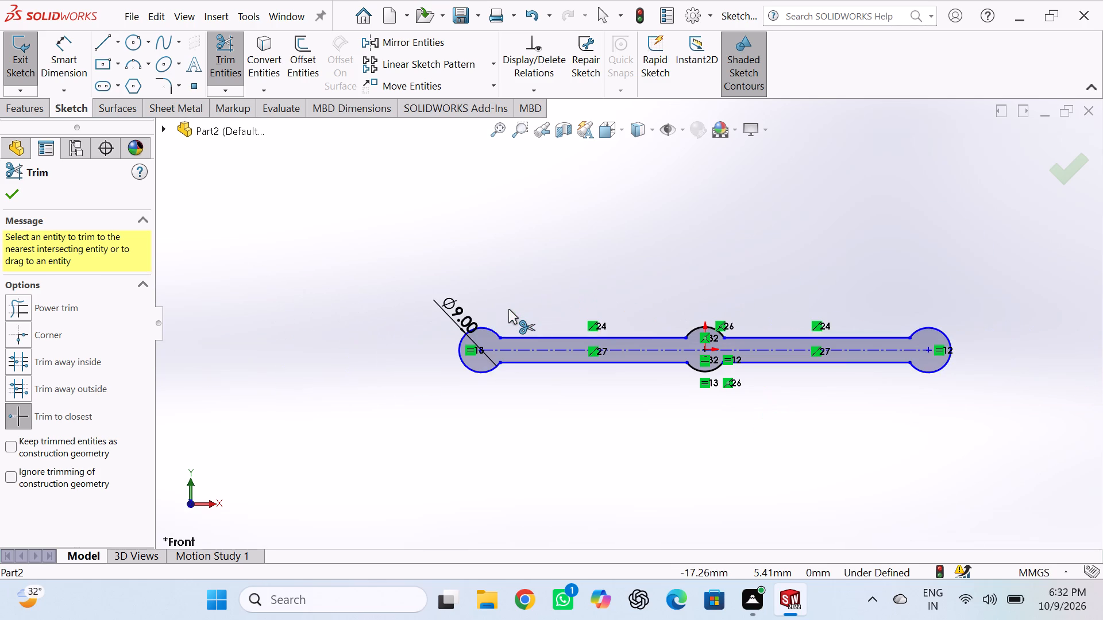
scroll(744, 320, down, 3)
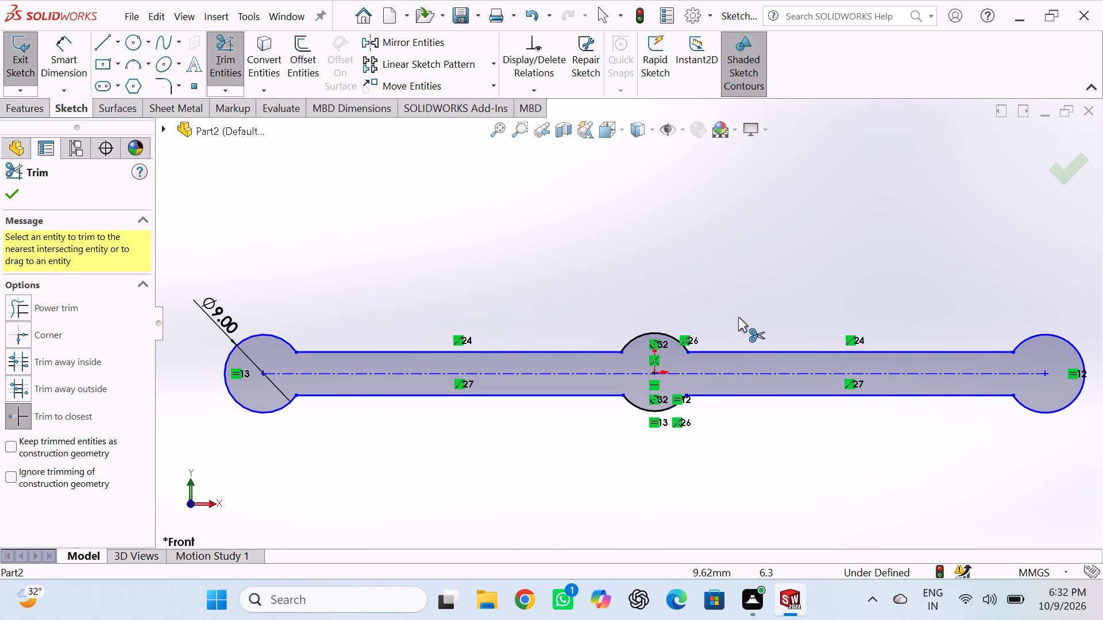
scroll(731, 312, up, 1)
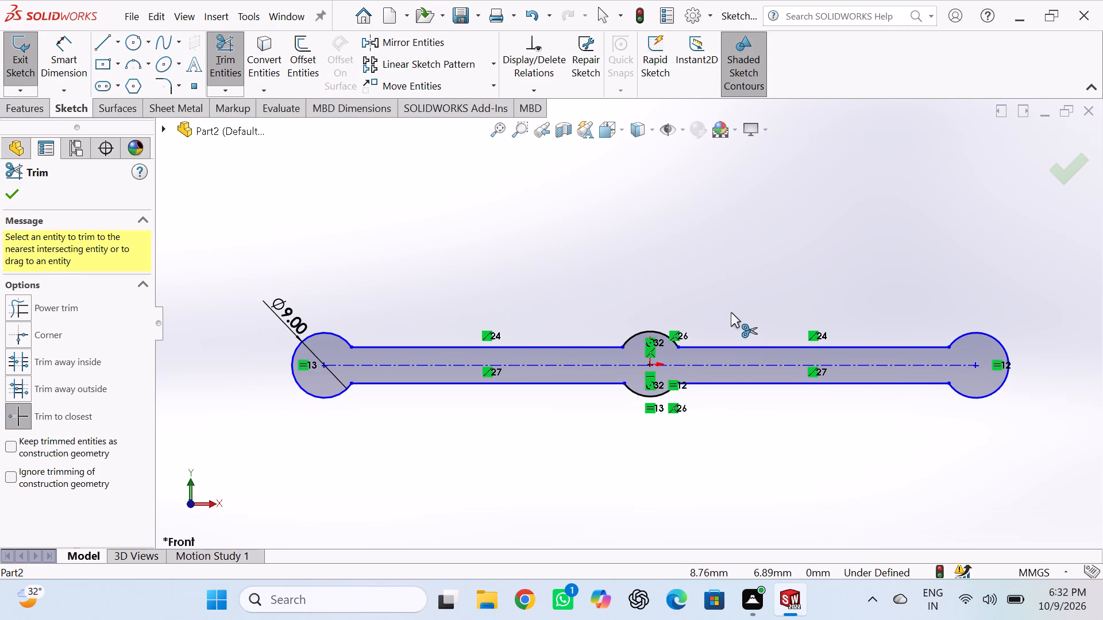
click(9, 195)
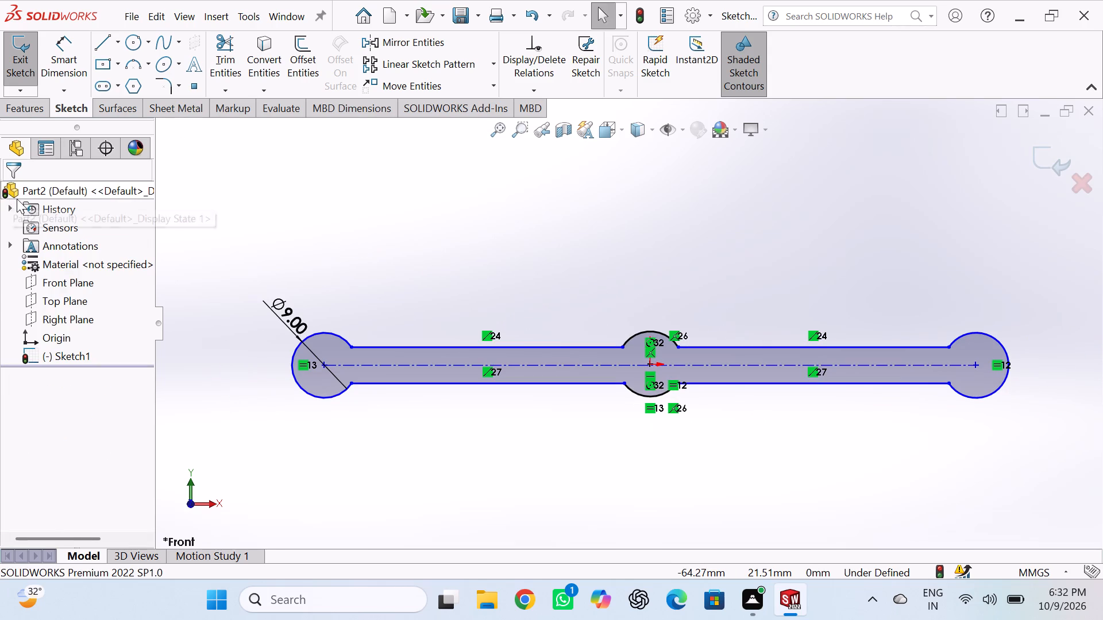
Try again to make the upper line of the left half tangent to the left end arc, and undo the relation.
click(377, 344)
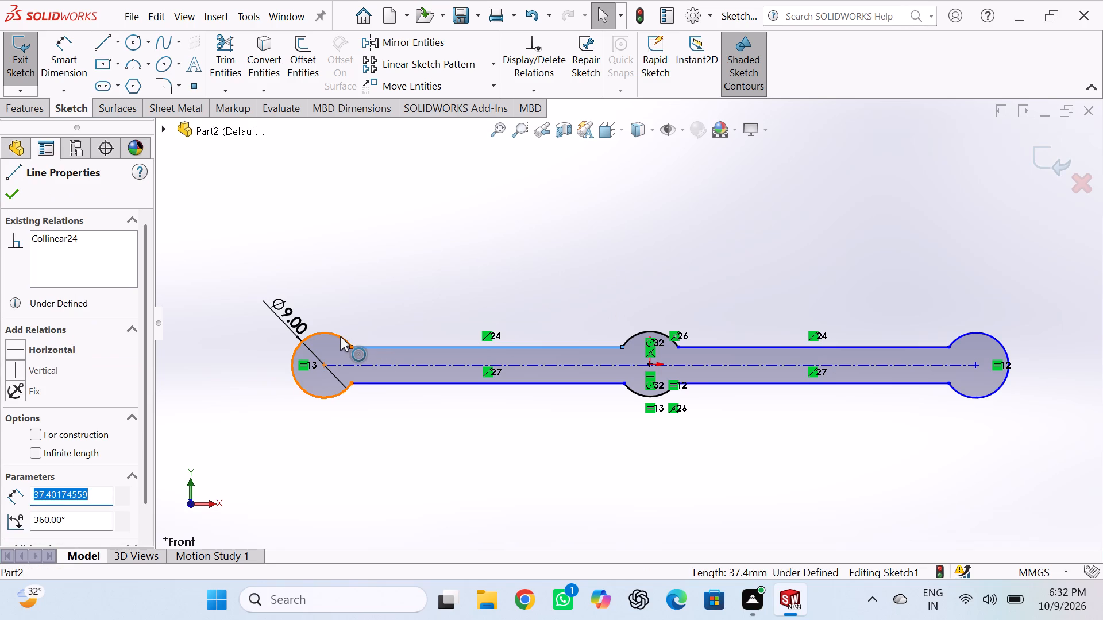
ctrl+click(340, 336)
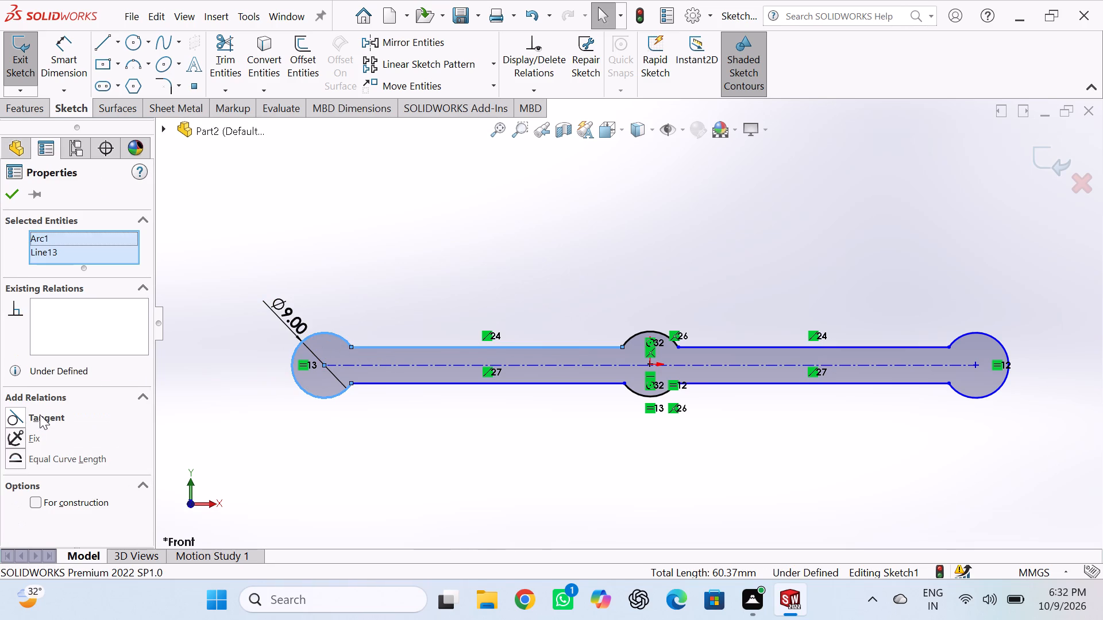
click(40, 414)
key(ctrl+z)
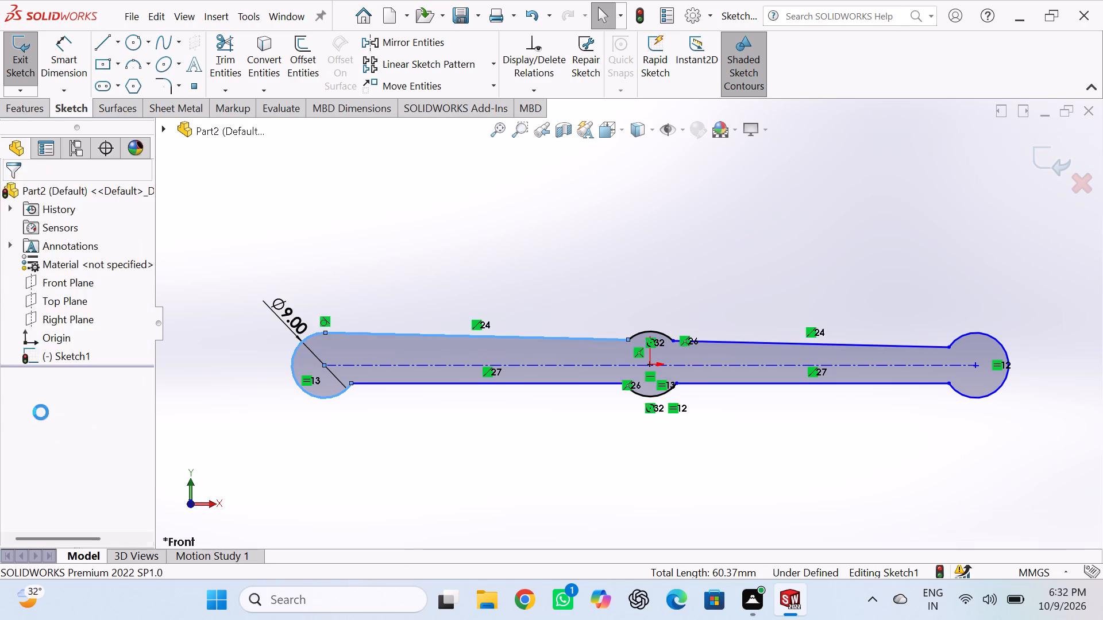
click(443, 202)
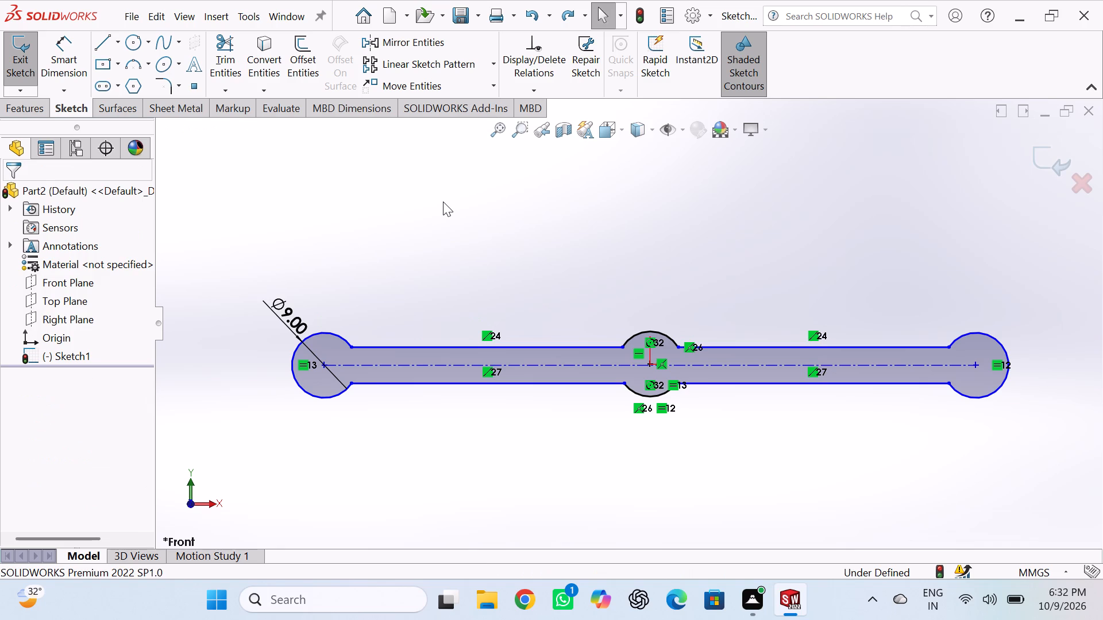
Dimension the distance between the centers of the two outer arcs to 90 mm.
click(62, 53)
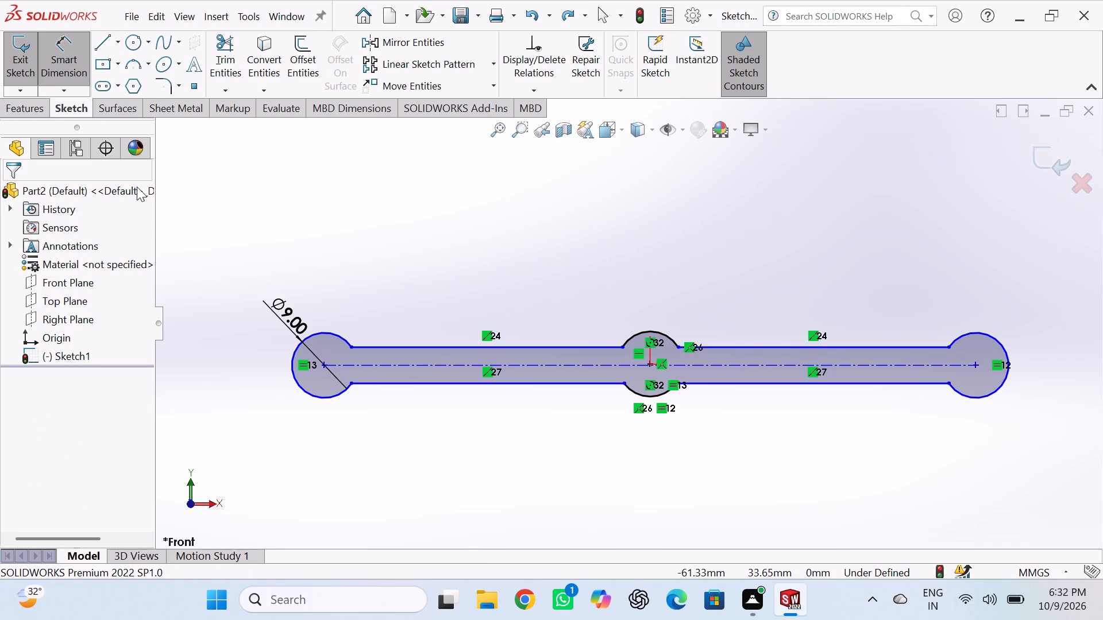
click(325, 364)
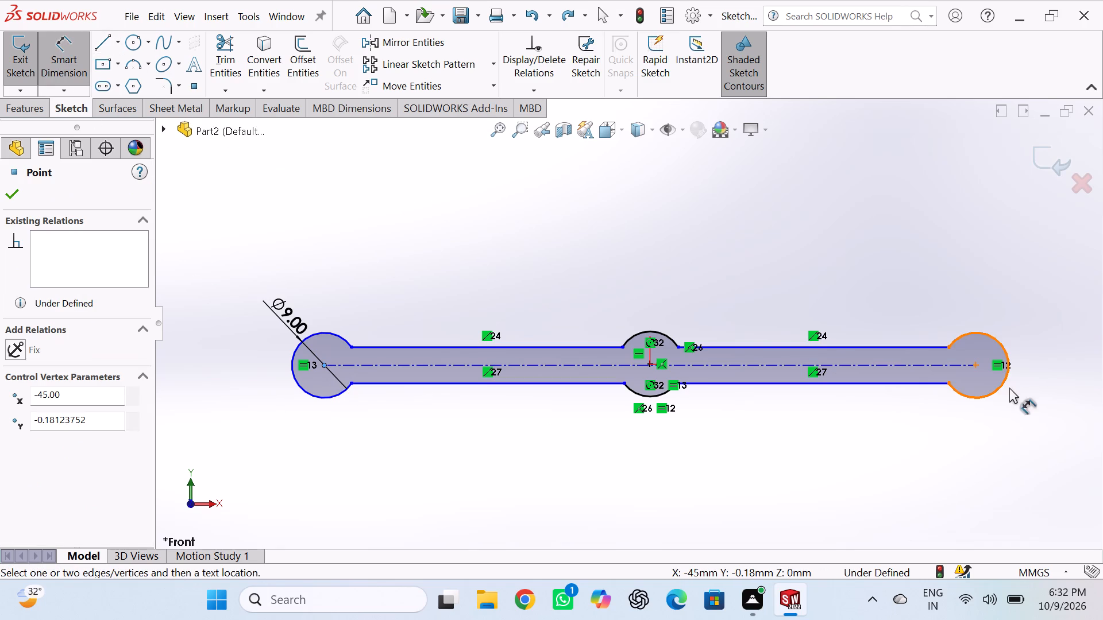
click(977, 364)
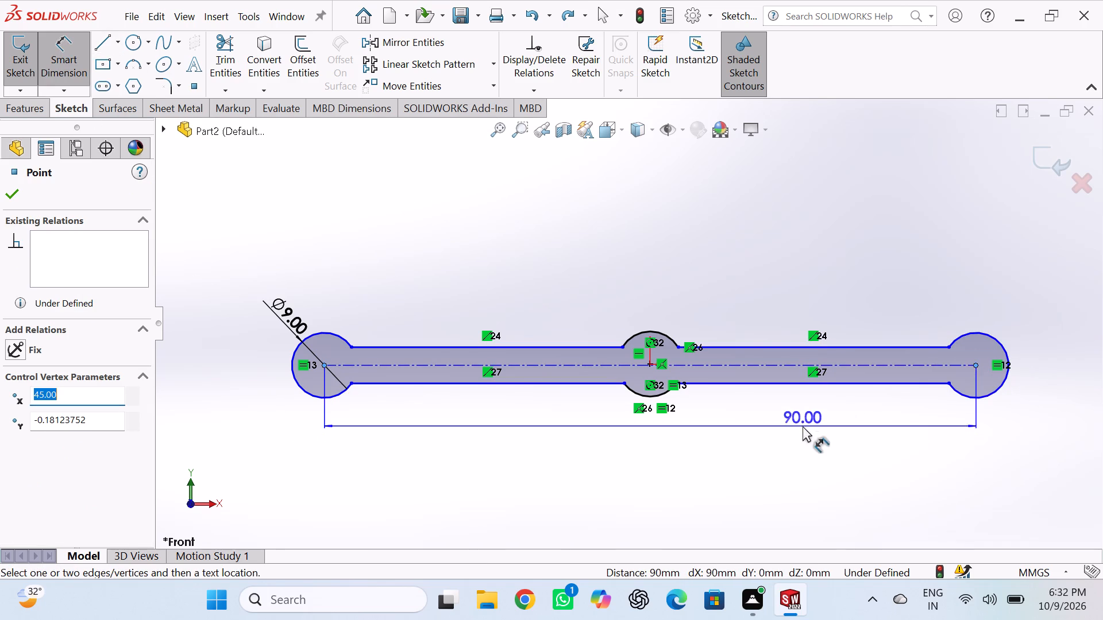
click(801, 425)
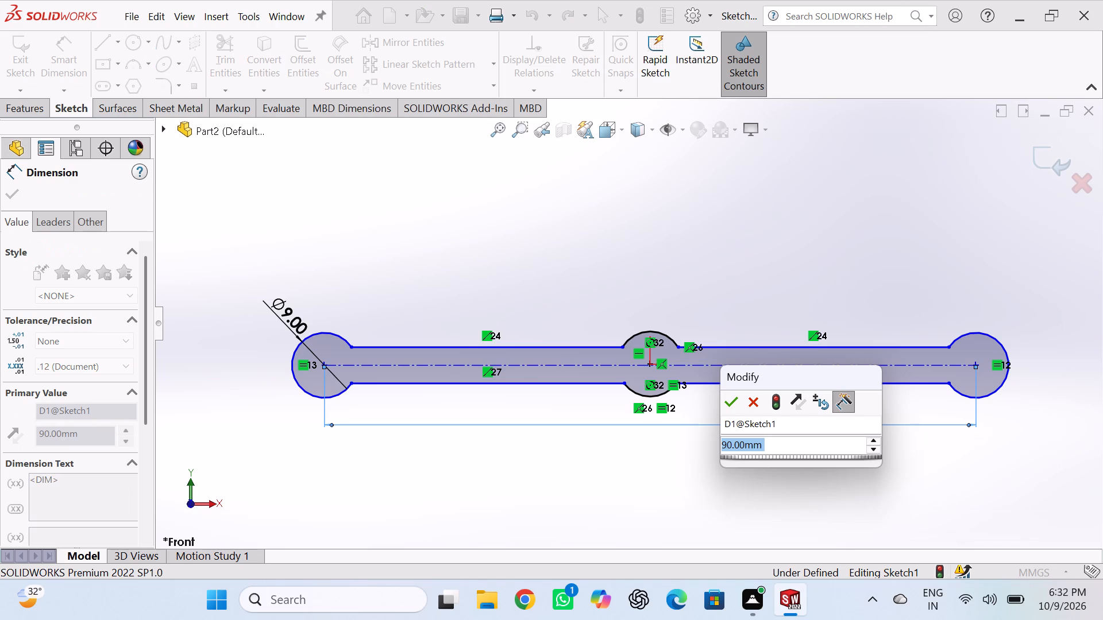
click(730, 408)
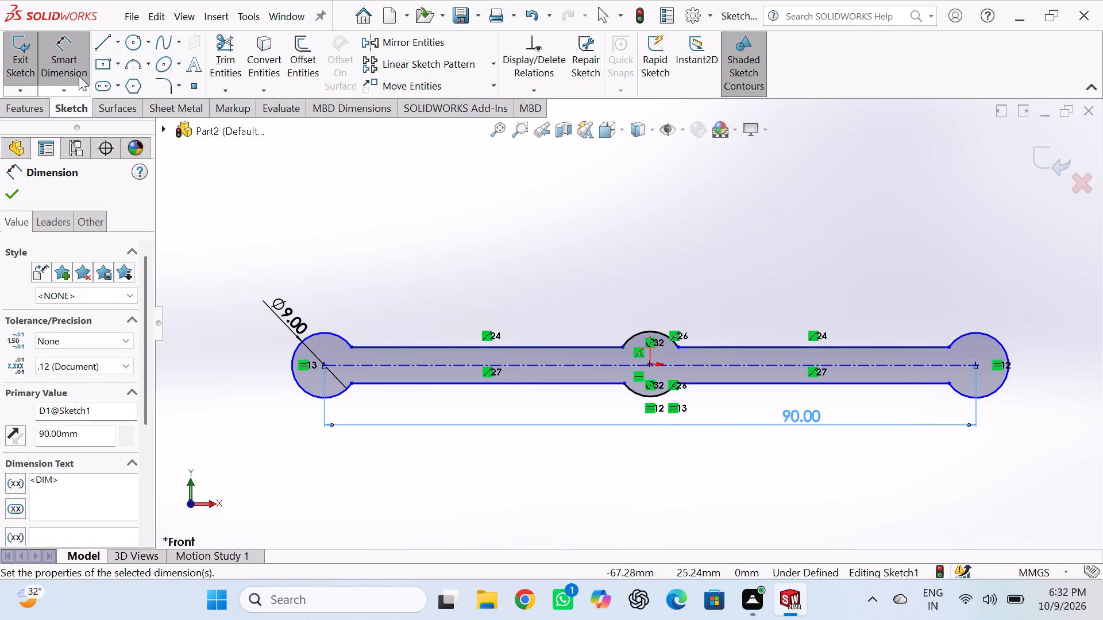
Dimension the distance between the upper and lower lines of the left half to 5 mm.
click(521, 346)
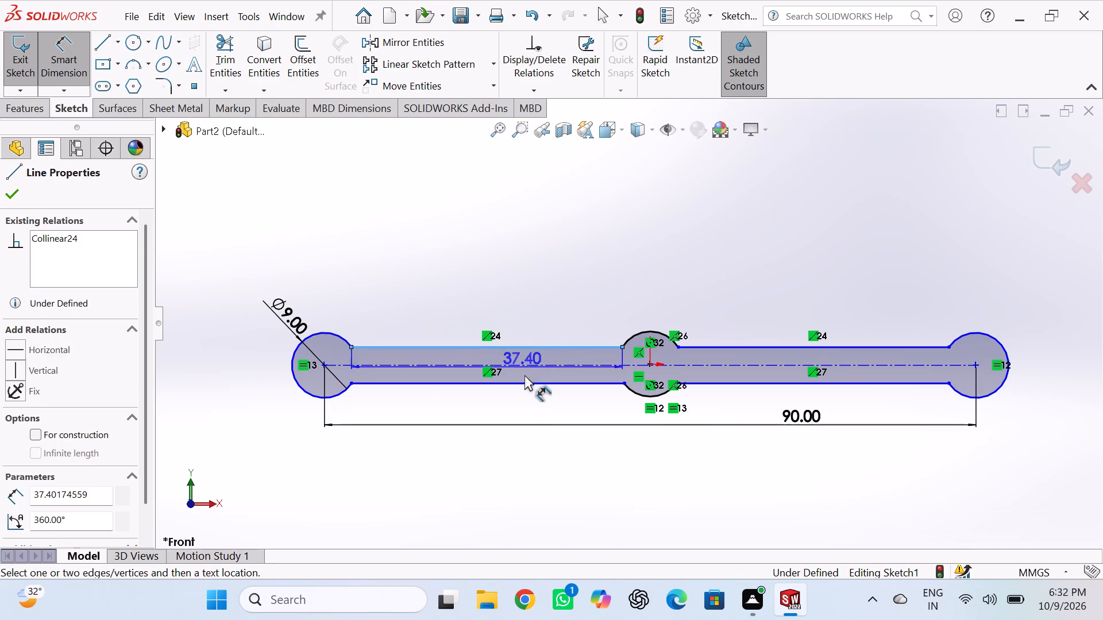
click(525, 382)
click(524, 367)
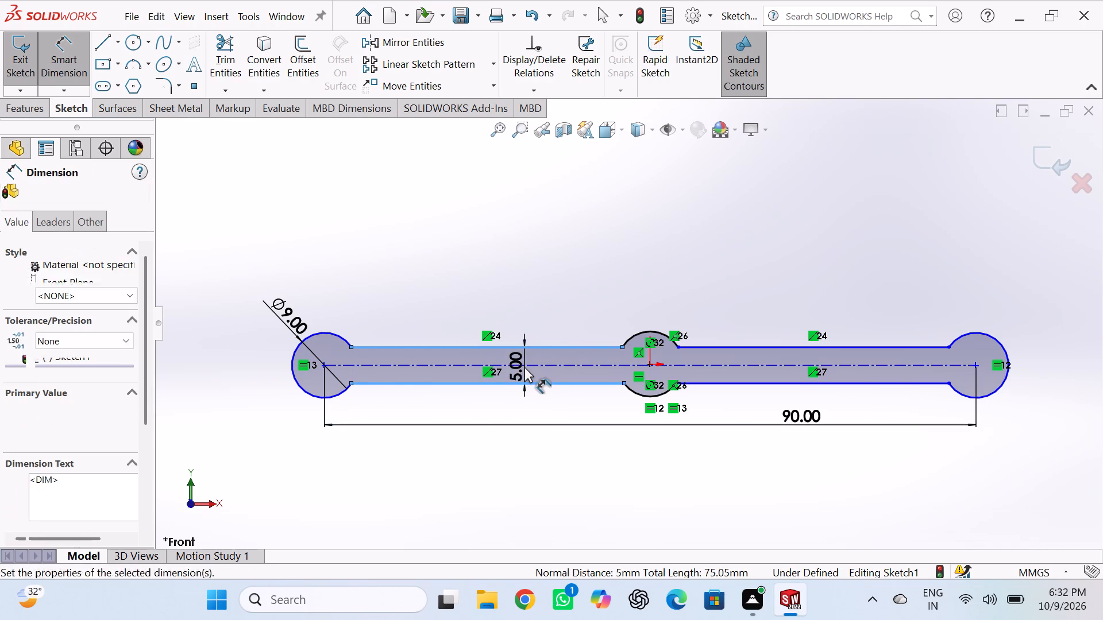
double_click(452, 352)
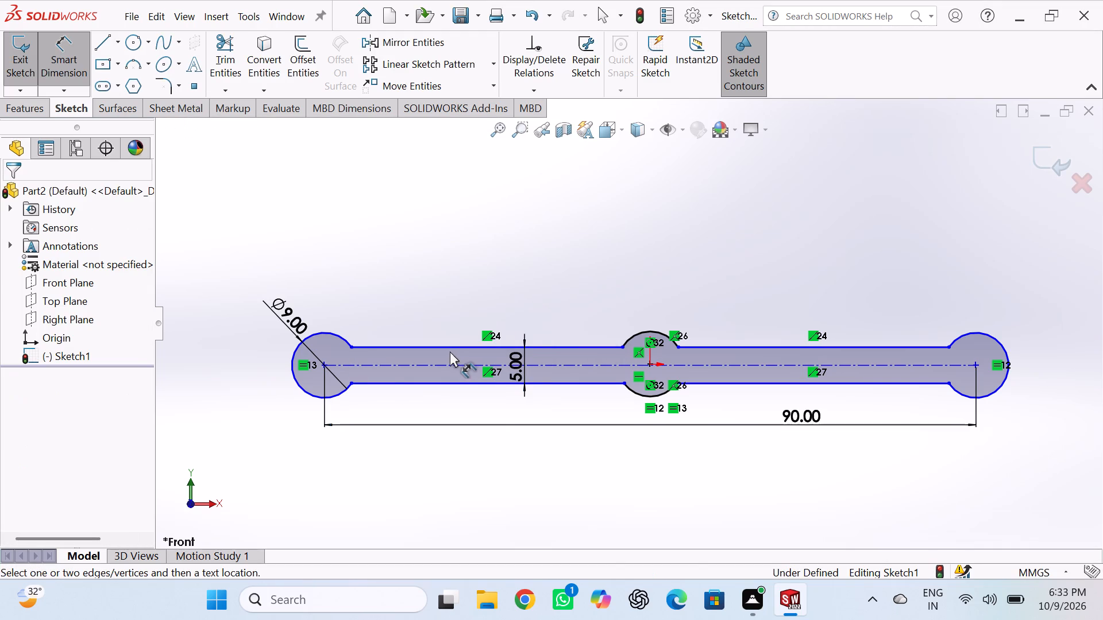
Dimension the distance between the left end arc's center and the origin to 45 mm, and finish dimensioning.
click(325, 366)
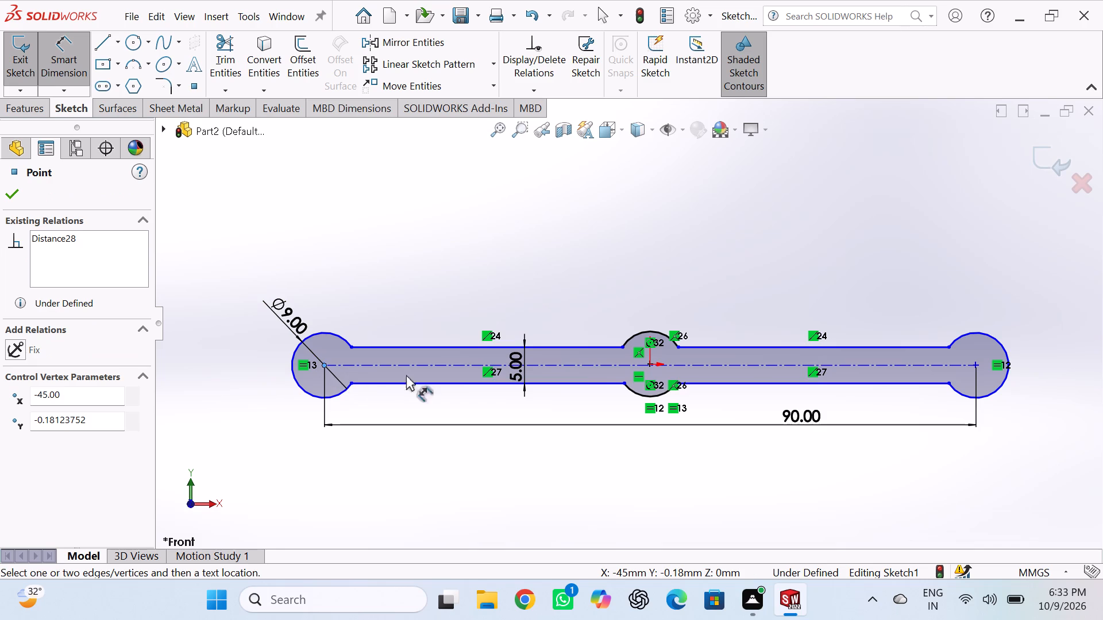
click(650, 366)
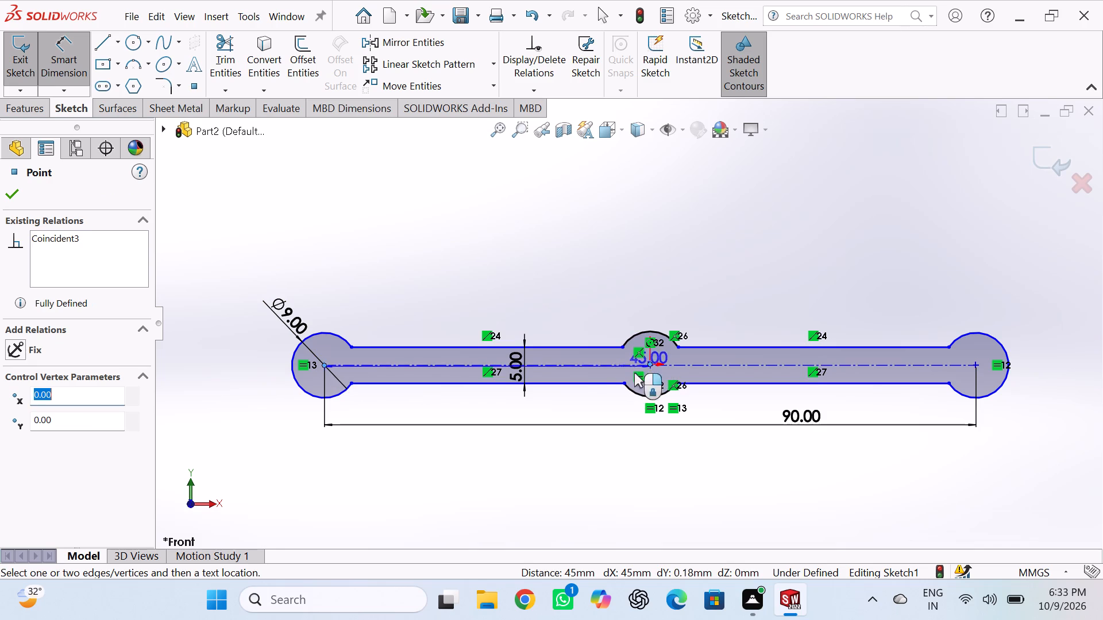
click(526, 408)
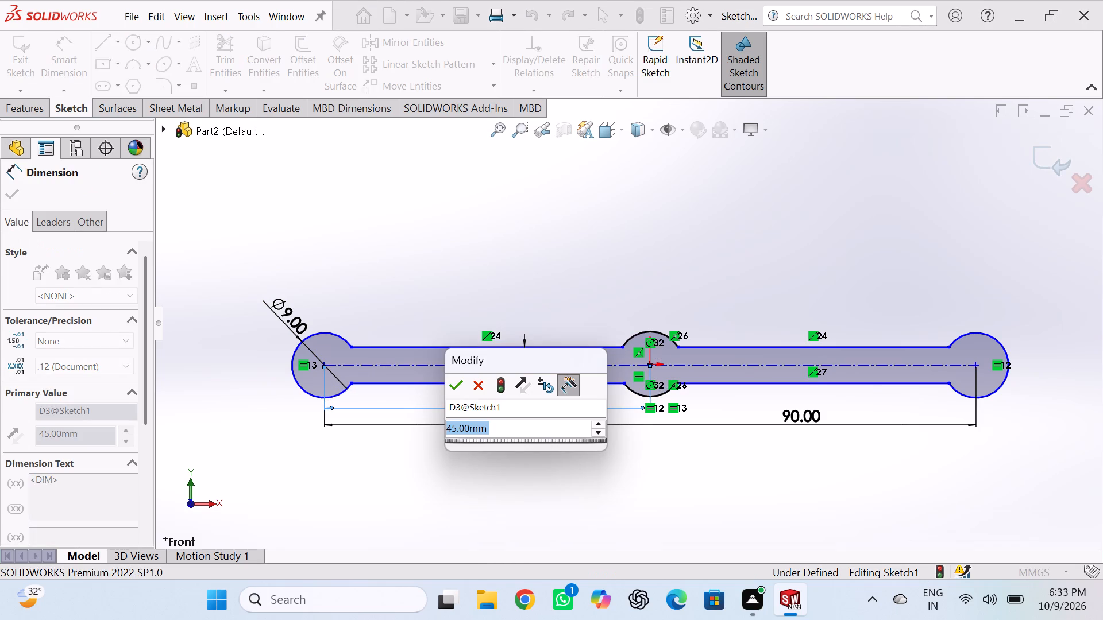
click(458, 387)
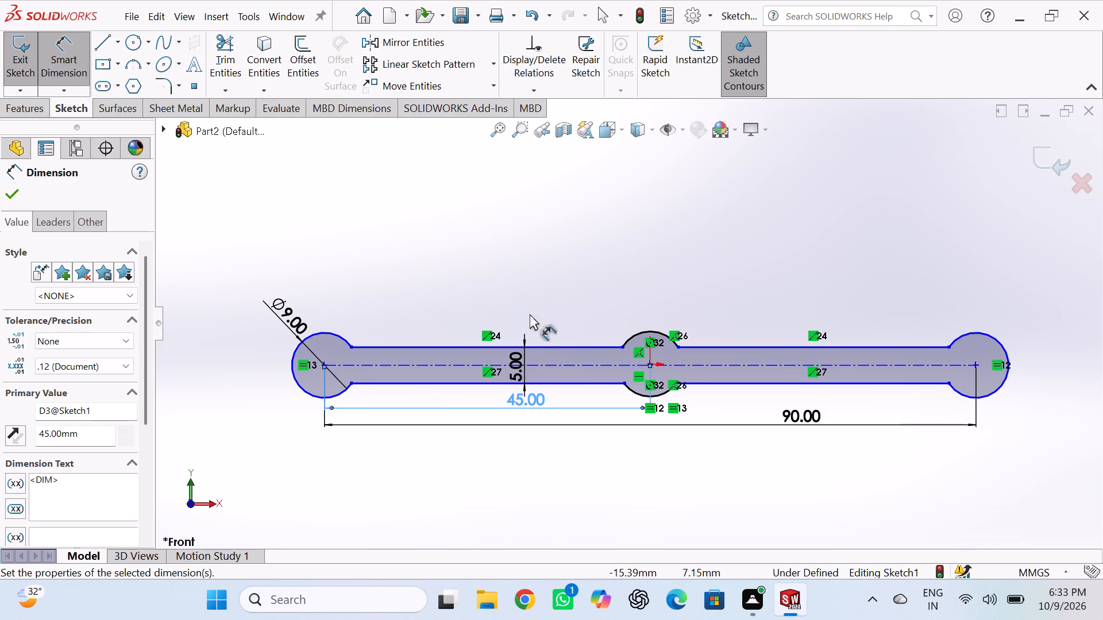
click(325, 365)
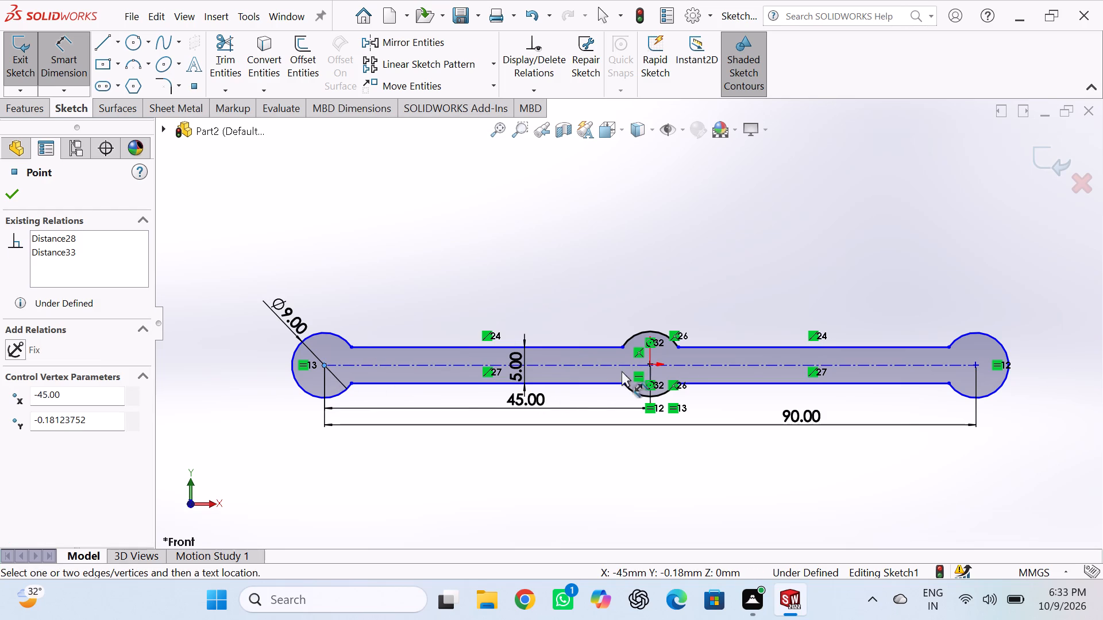
key(Escape)
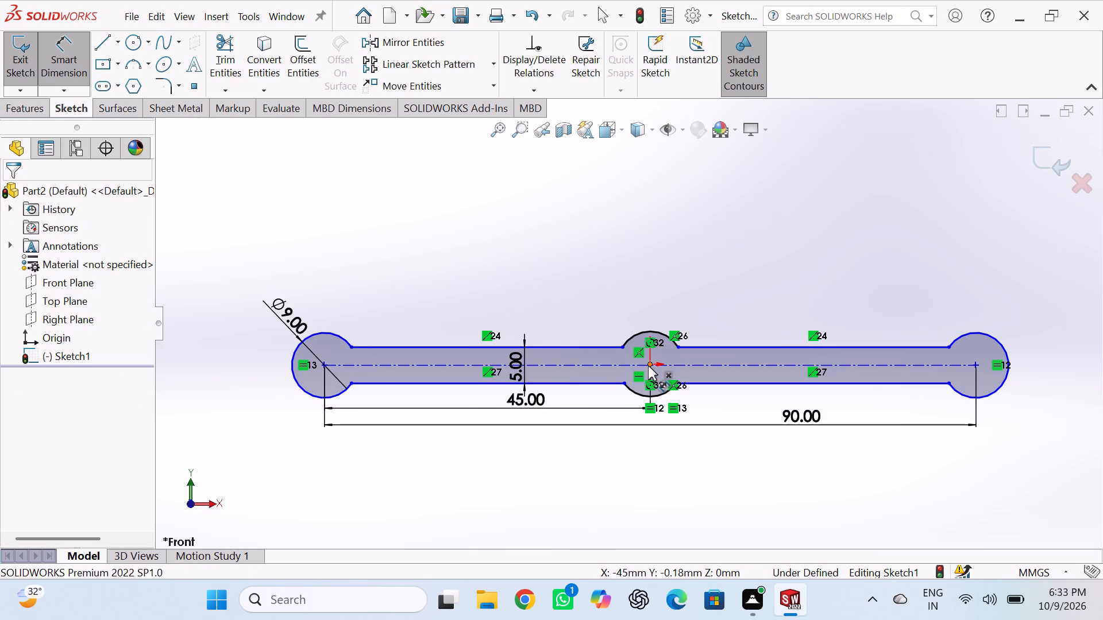
key(Escape)
key(Escape)
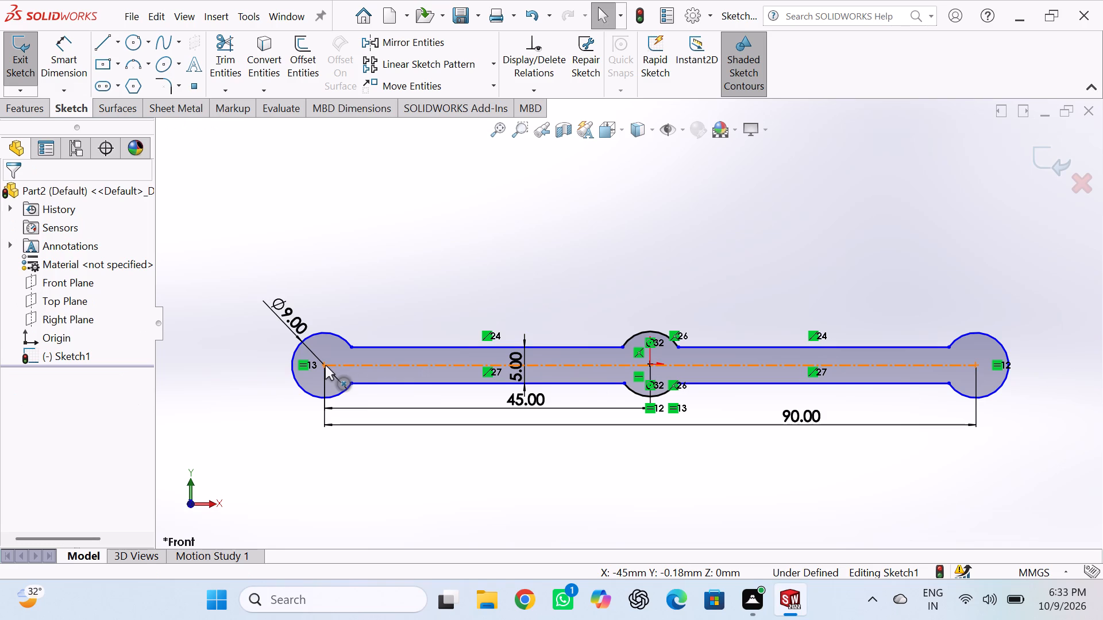
Add a horizontal relation between the centers of the left, middle and right arcs.
click(325, 365)
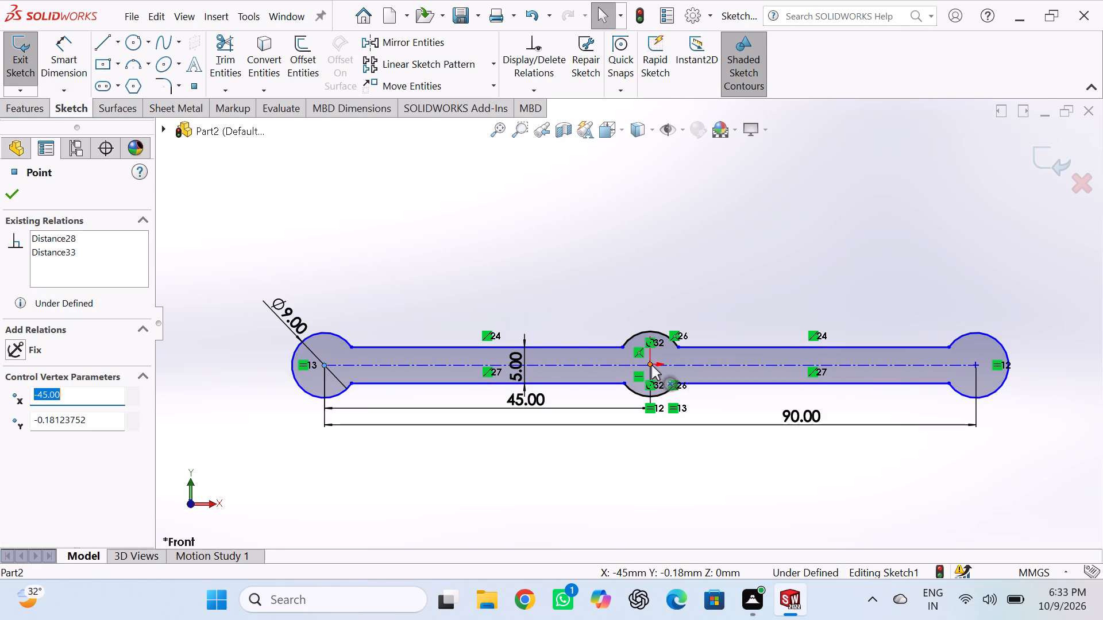
ctrl+click(651, 365)
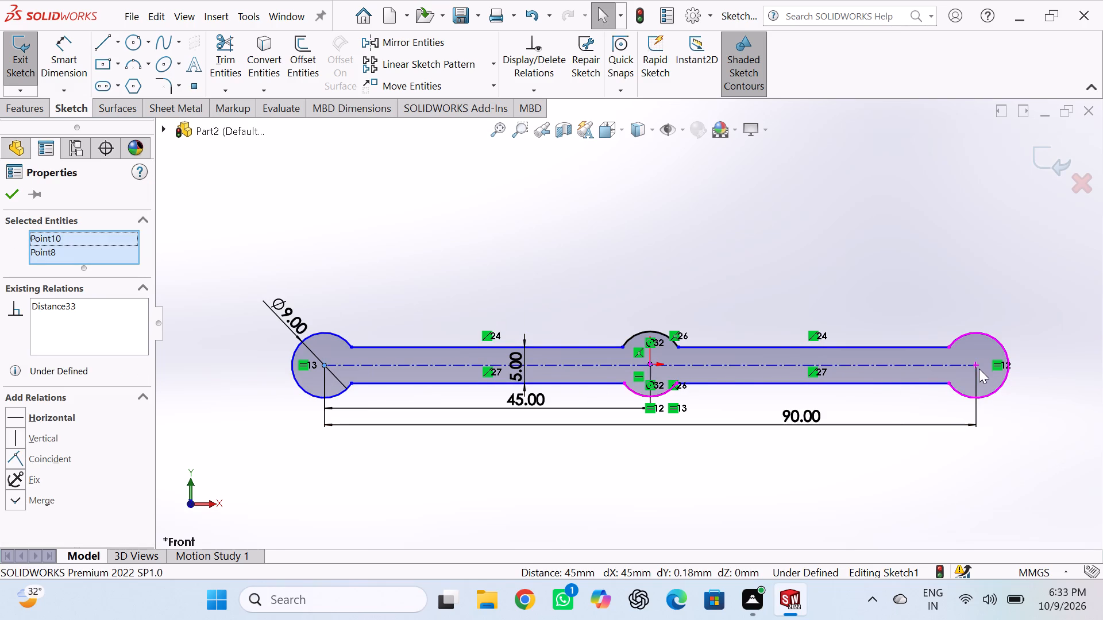
ctrl+click(977, 365)
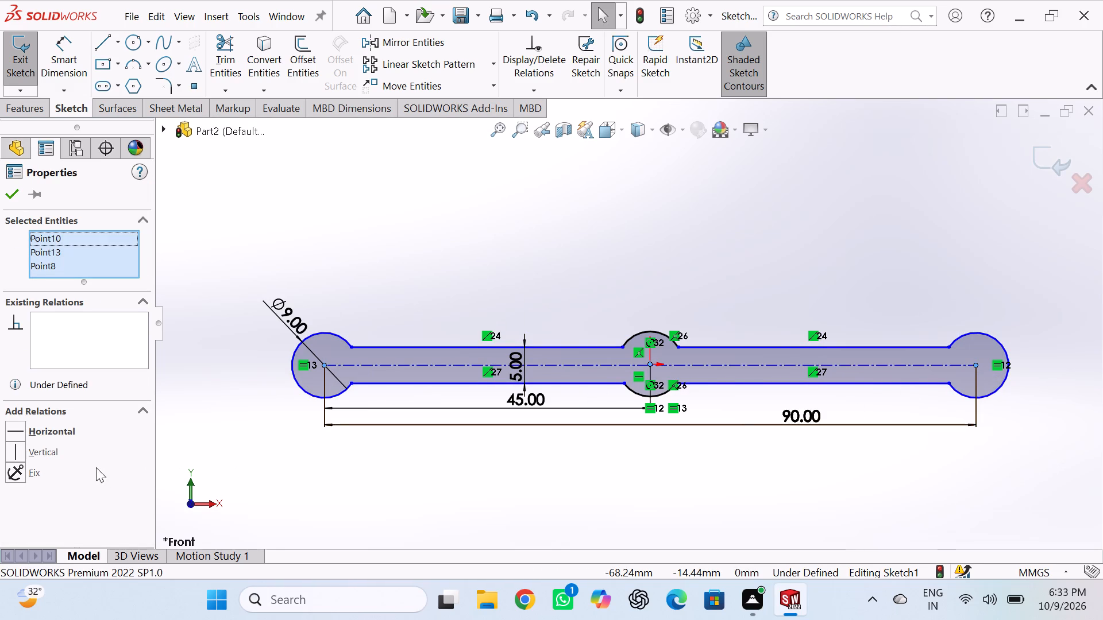
click(67, 431)
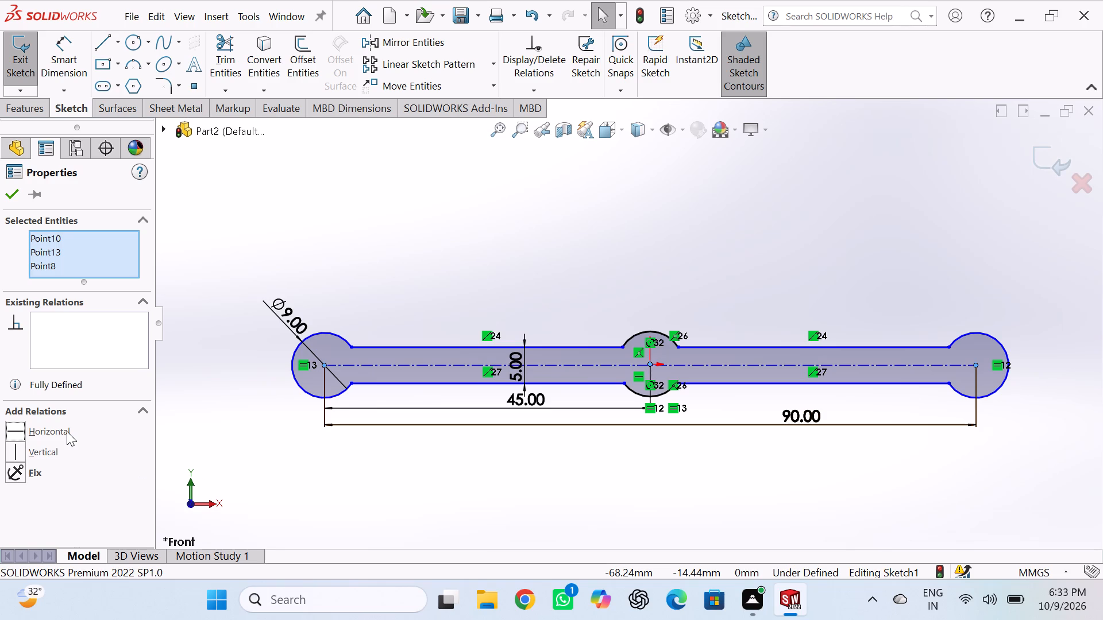
click(484, 267)
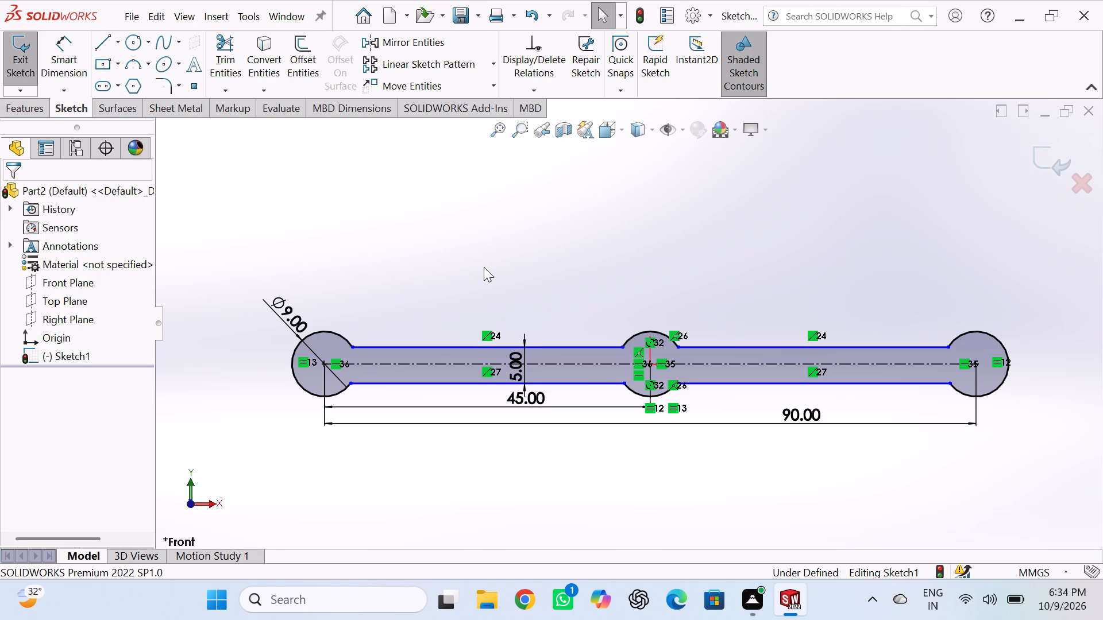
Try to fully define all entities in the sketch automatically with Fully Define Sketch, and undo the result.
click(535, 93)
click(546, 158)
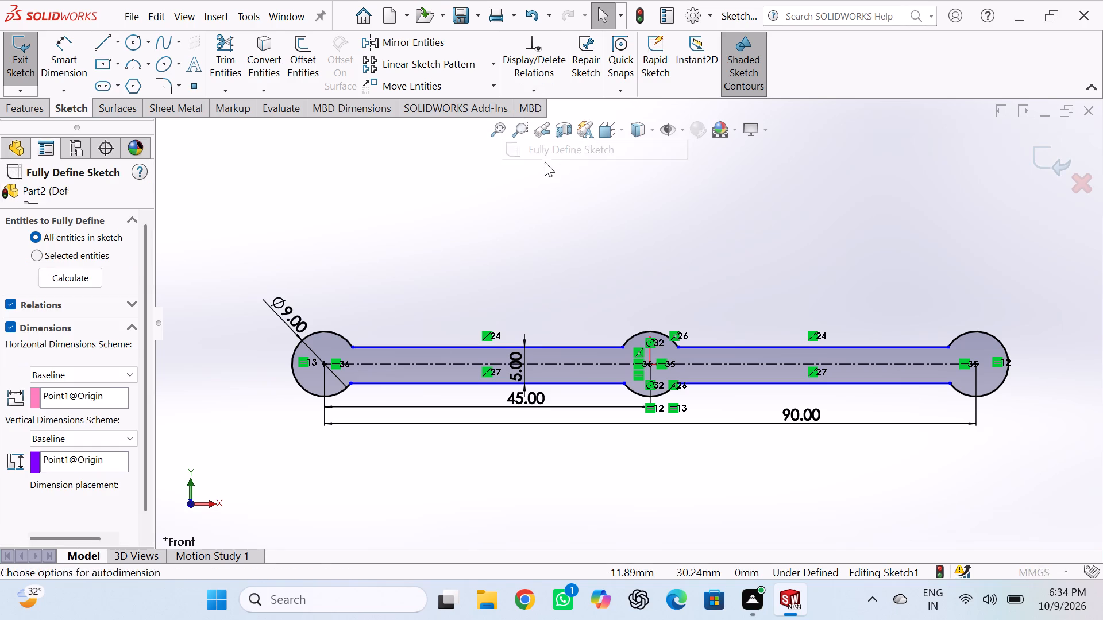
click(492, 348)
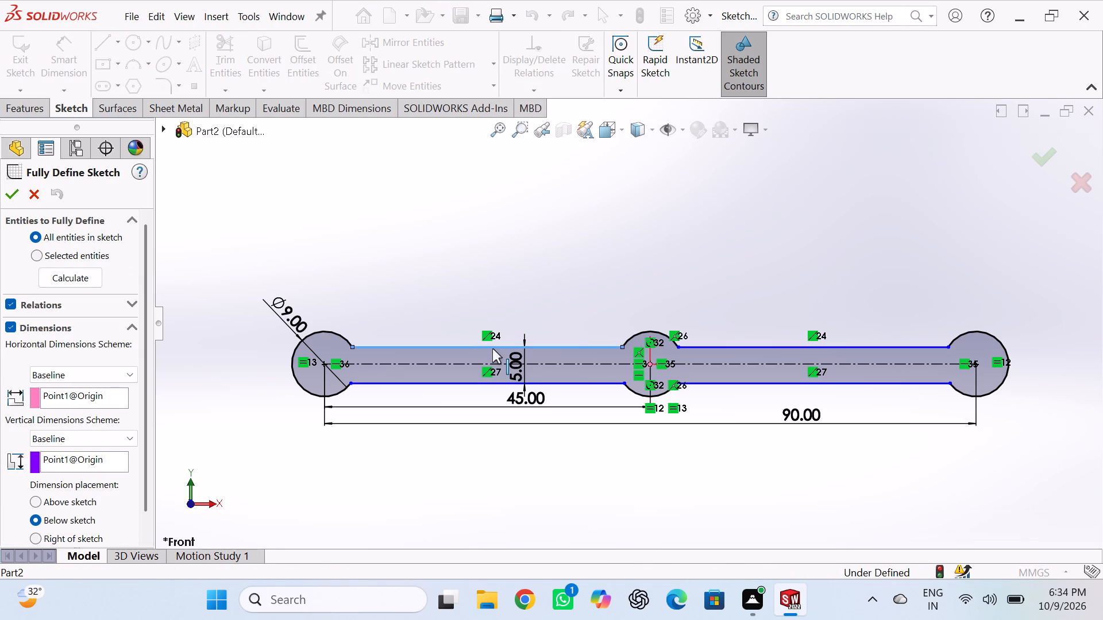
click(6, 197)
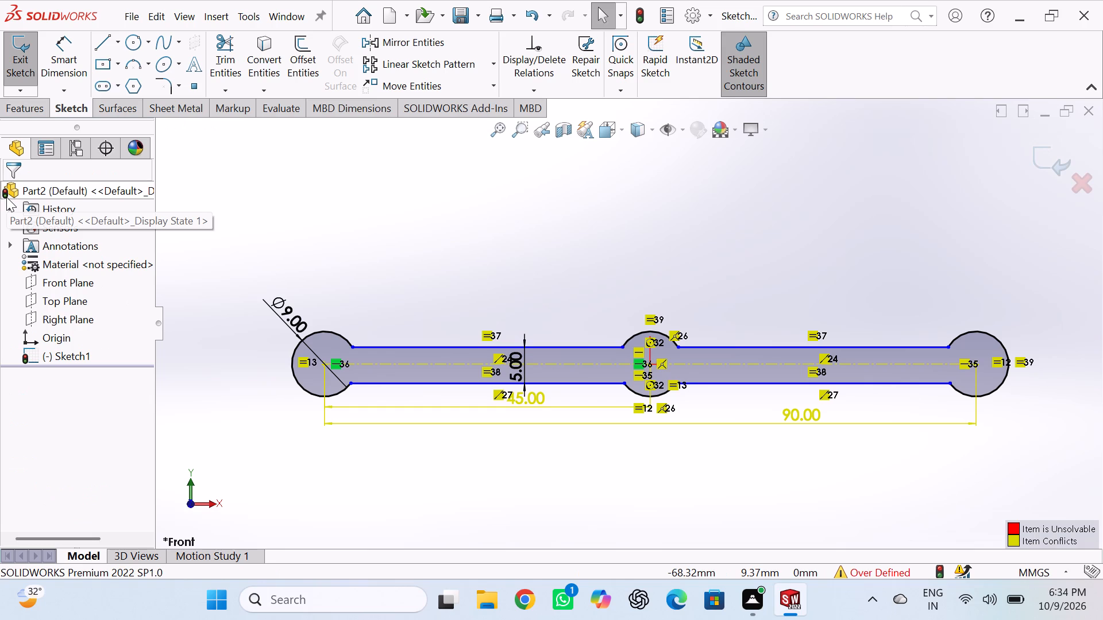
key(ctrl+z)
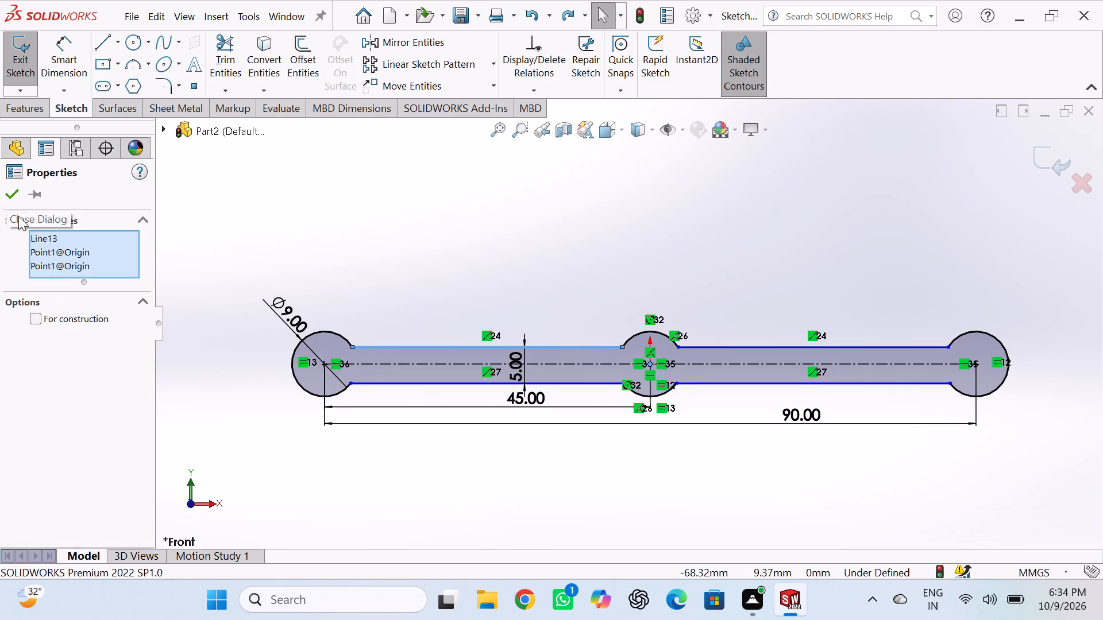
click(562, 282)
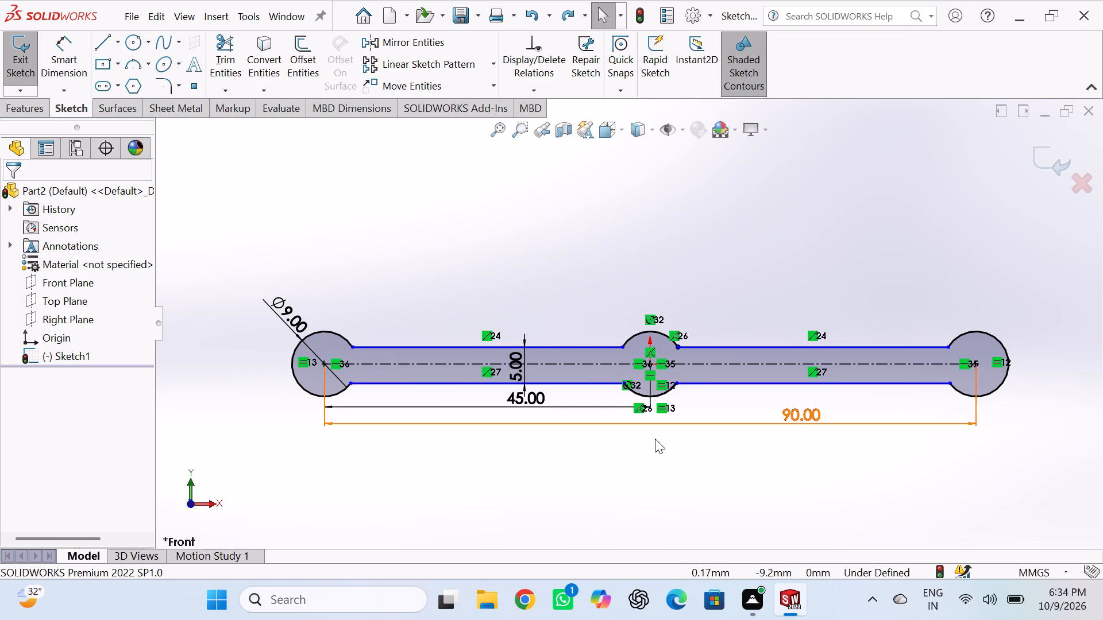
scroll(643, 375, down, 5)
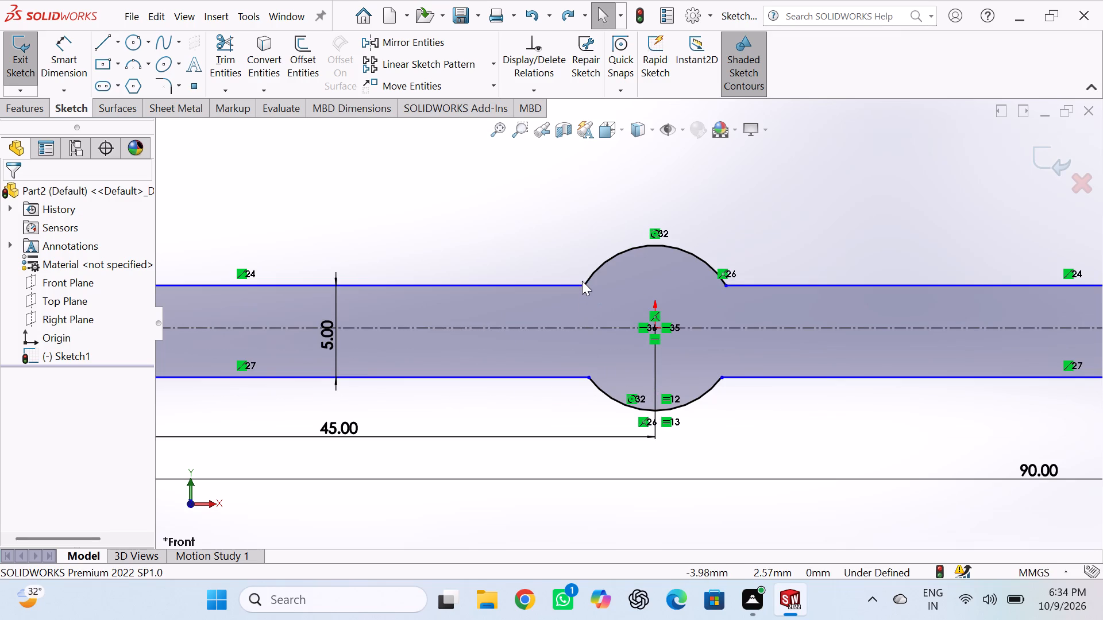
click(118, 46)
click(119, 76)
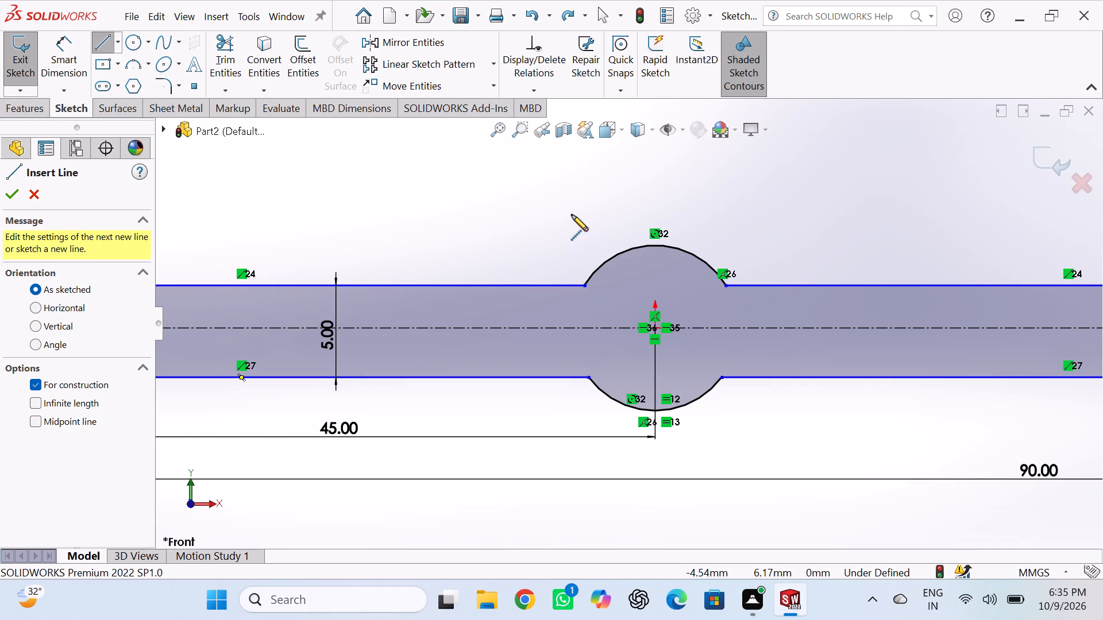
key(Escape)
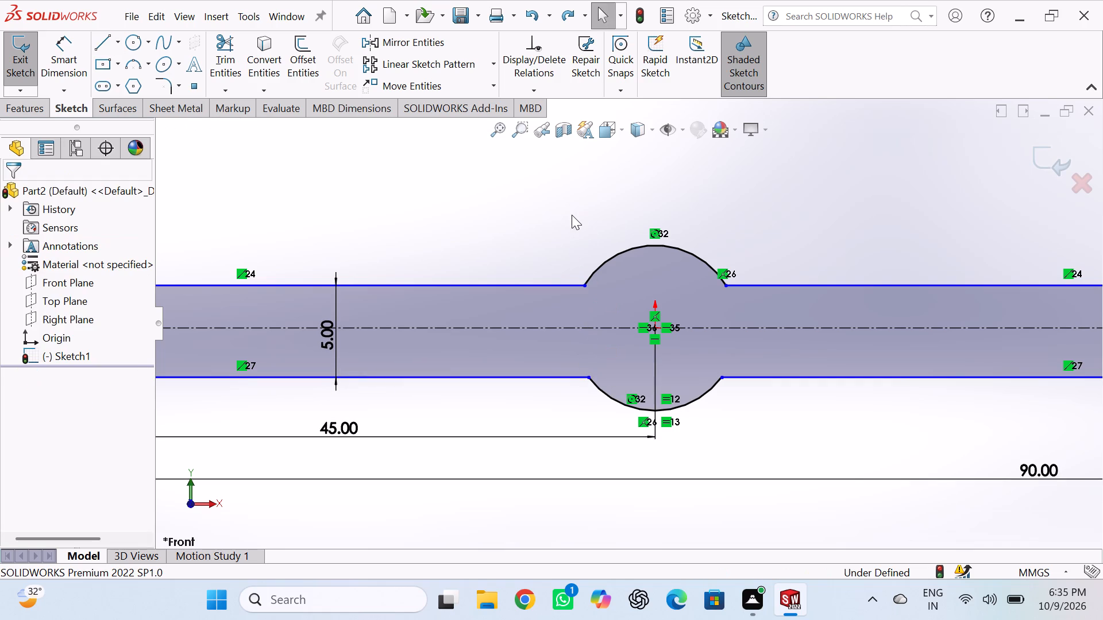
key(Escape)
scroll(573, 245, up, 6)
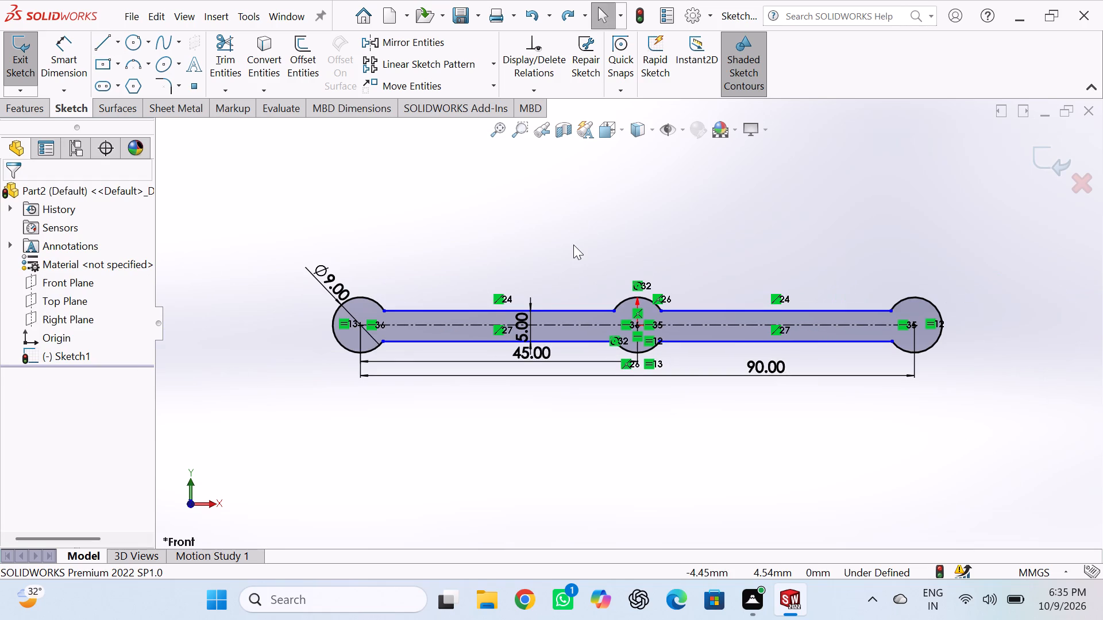
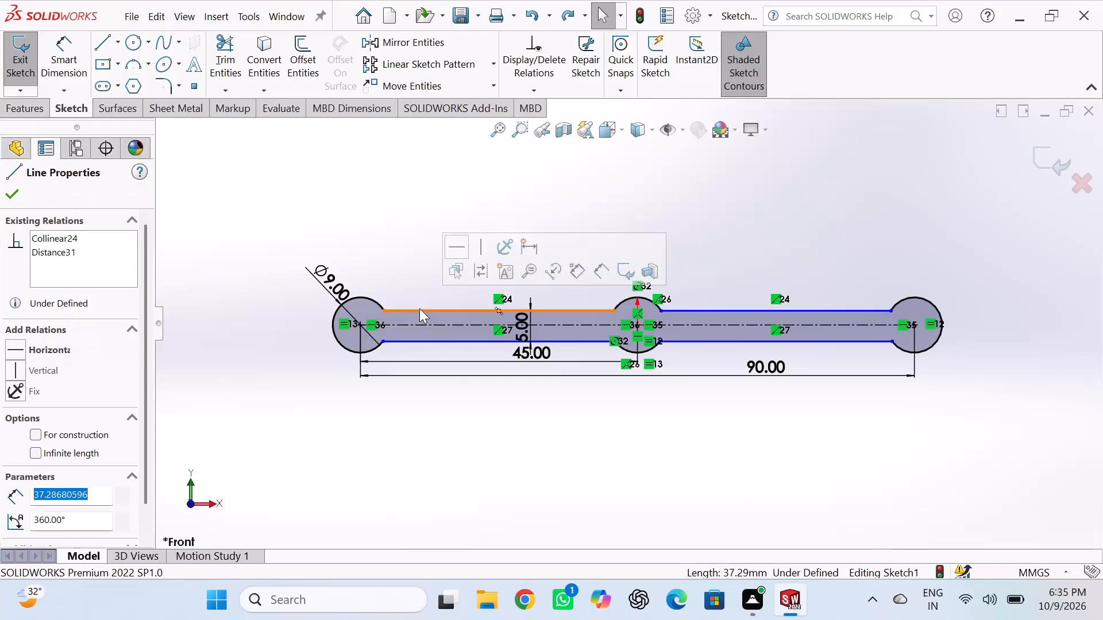
Make the upper and lower lines of the link's left half symmetric about the horizontal centerline.
ctrl+click(423, 323)
ctrl+click(429, 342)
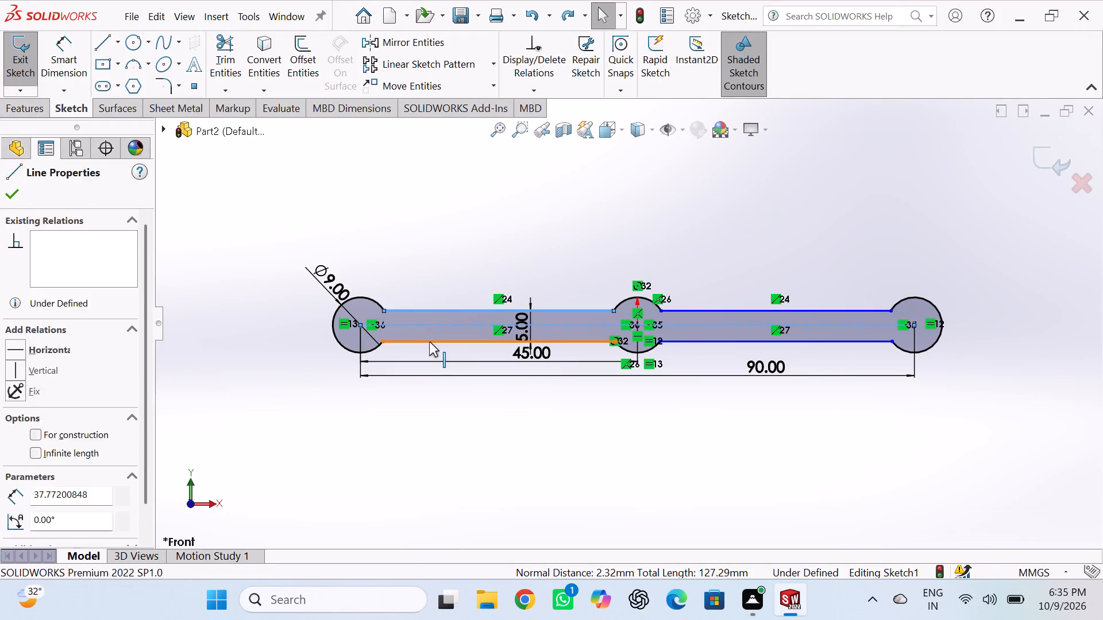
click(39, 531)
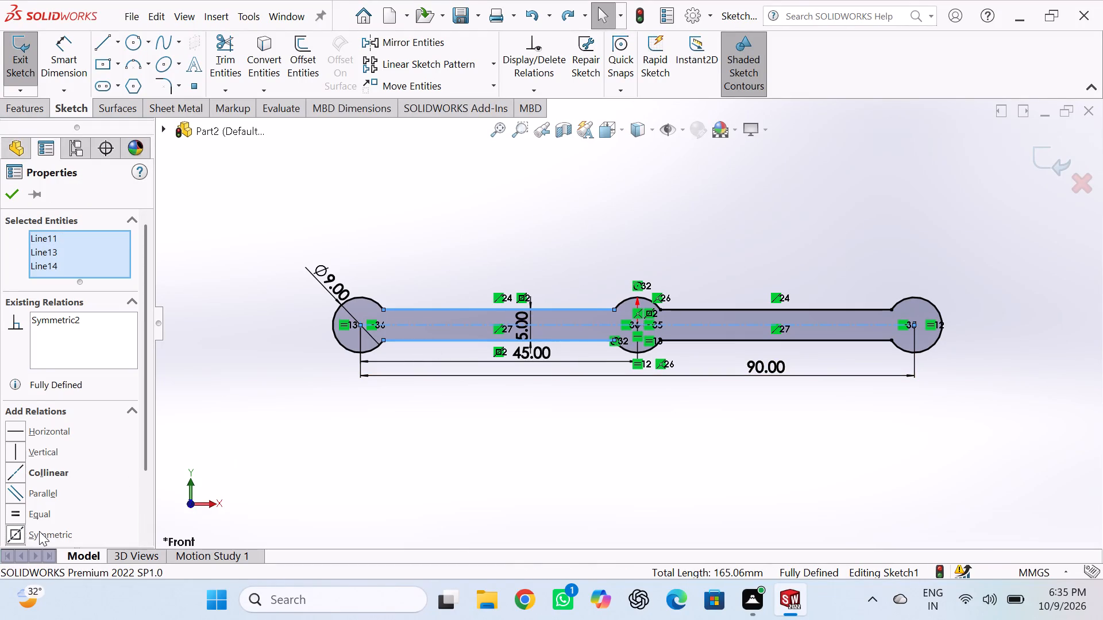
click(362, 431)
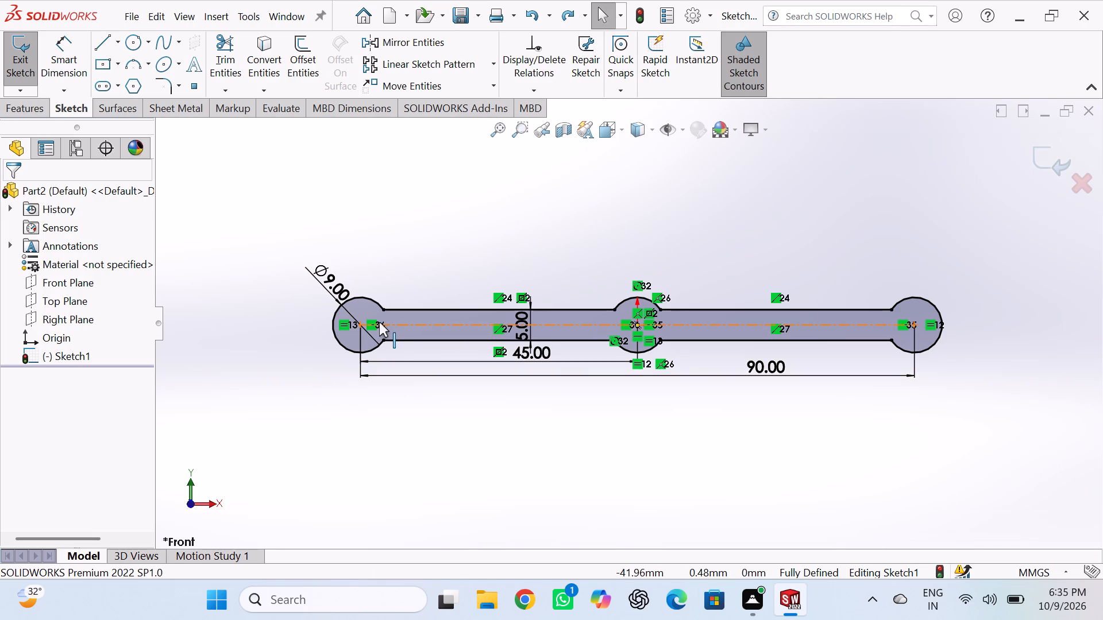
Sketch circles centered on the left, middle and right round ends, with radii about 2.0, 2.3 and 1.9 mm.
scroll(361, 319, down, 4)
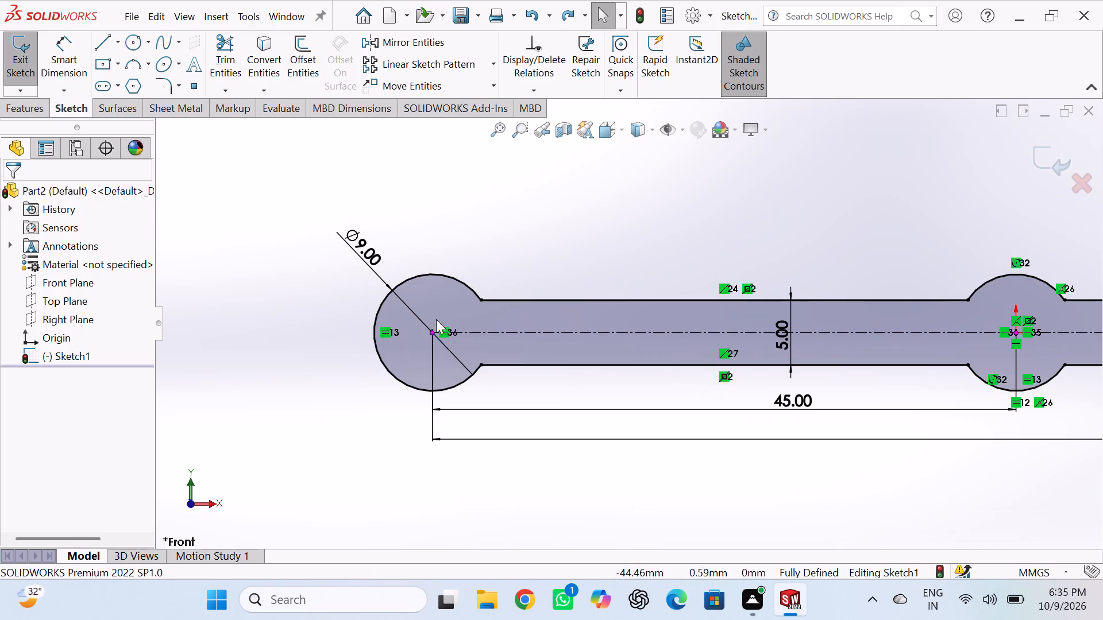
click(137, 44)
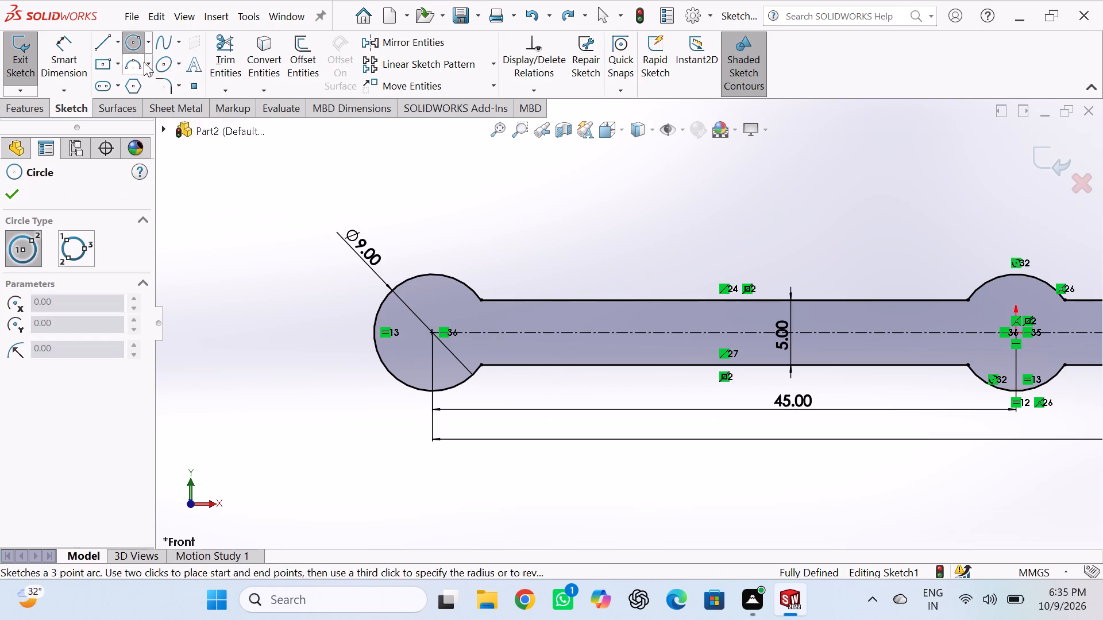
click(433, 331)
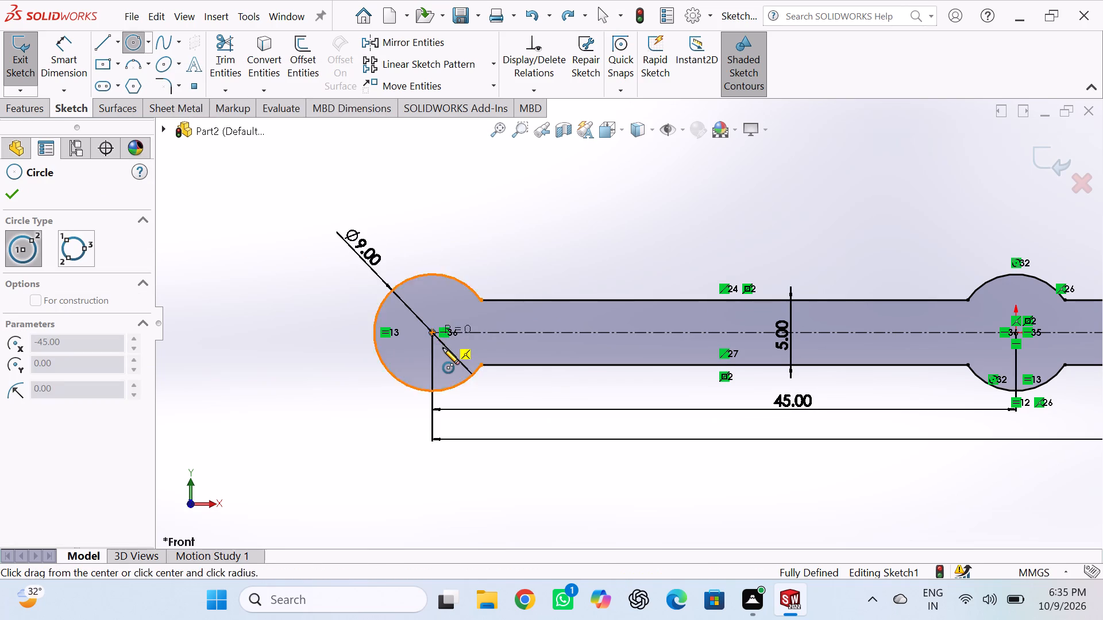
click(447, 354)
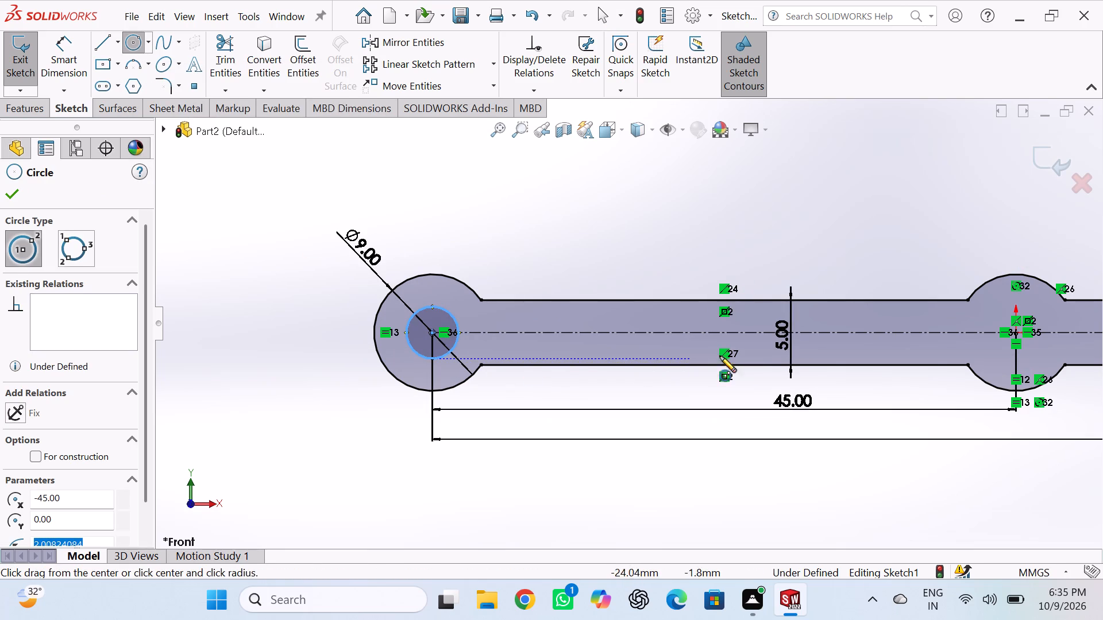
click(1013, 333)
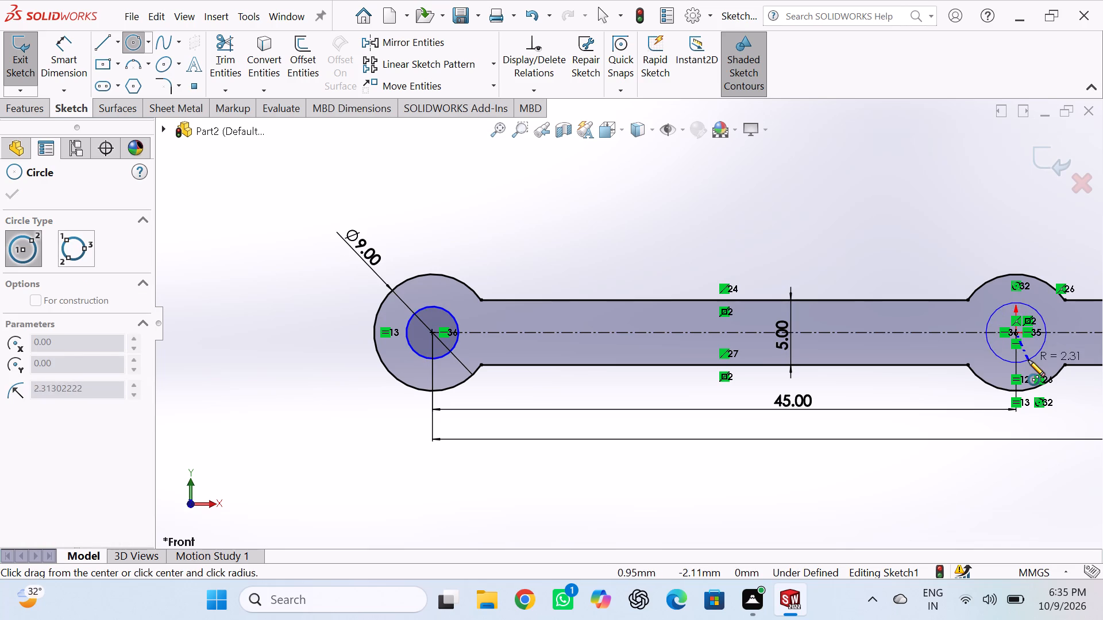
click(1028, 360)
scroll(1048, 338, up, 5)
scroll(1034, 332, down, 5)
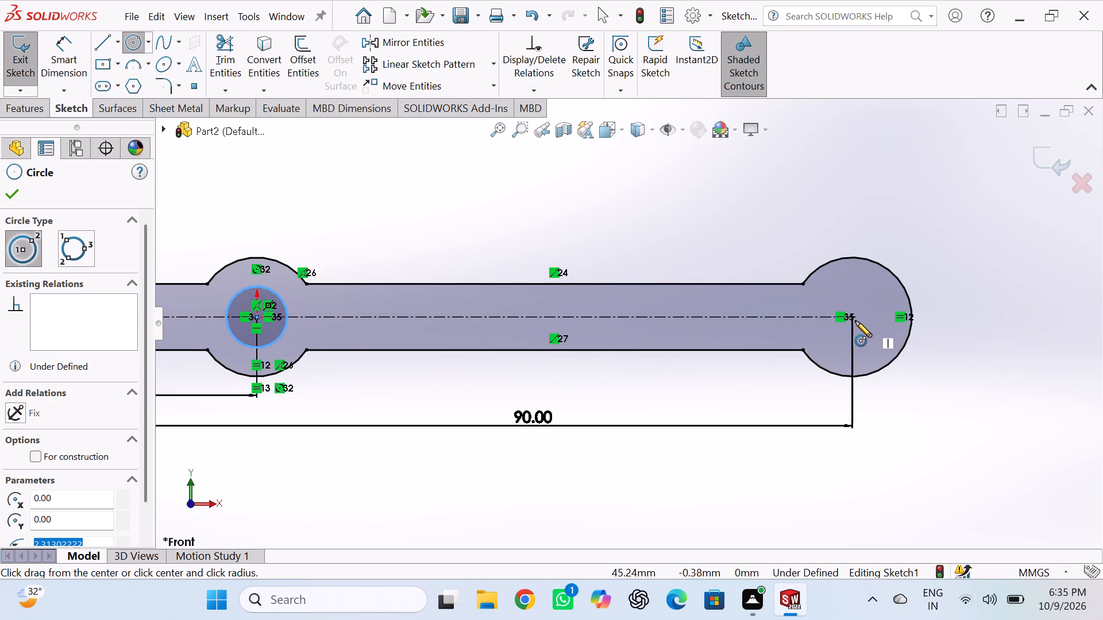
click(854, 319)
click(860, 341)
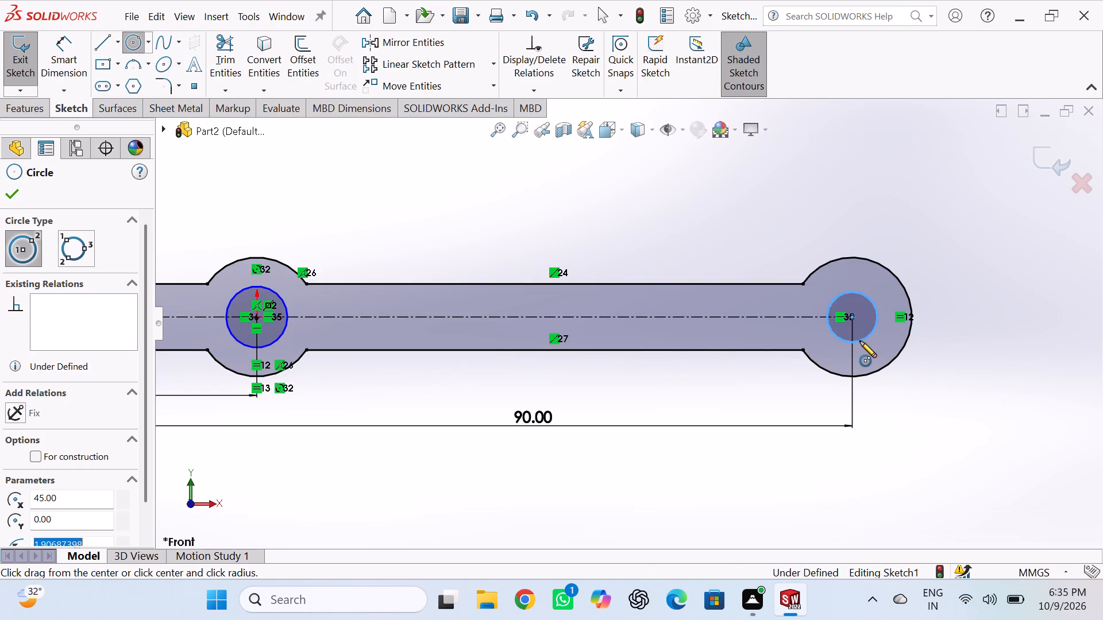
scroll(665, 325, up, 5)
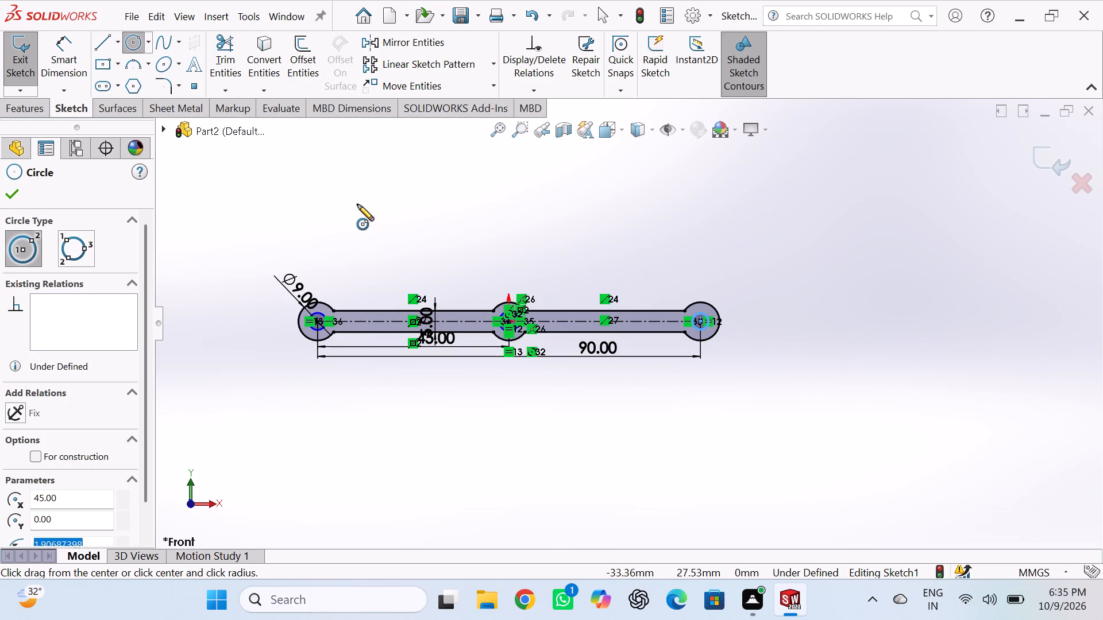
key(Escape)
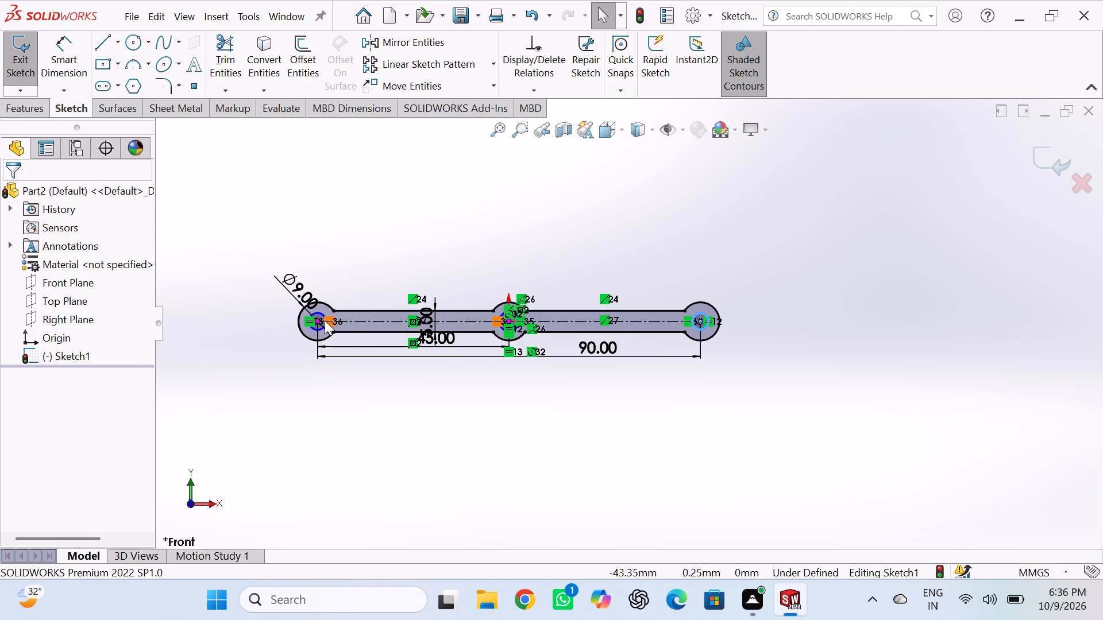
Add an equal relation between the three inner circles at the left, middle and right.
click(322, 315)
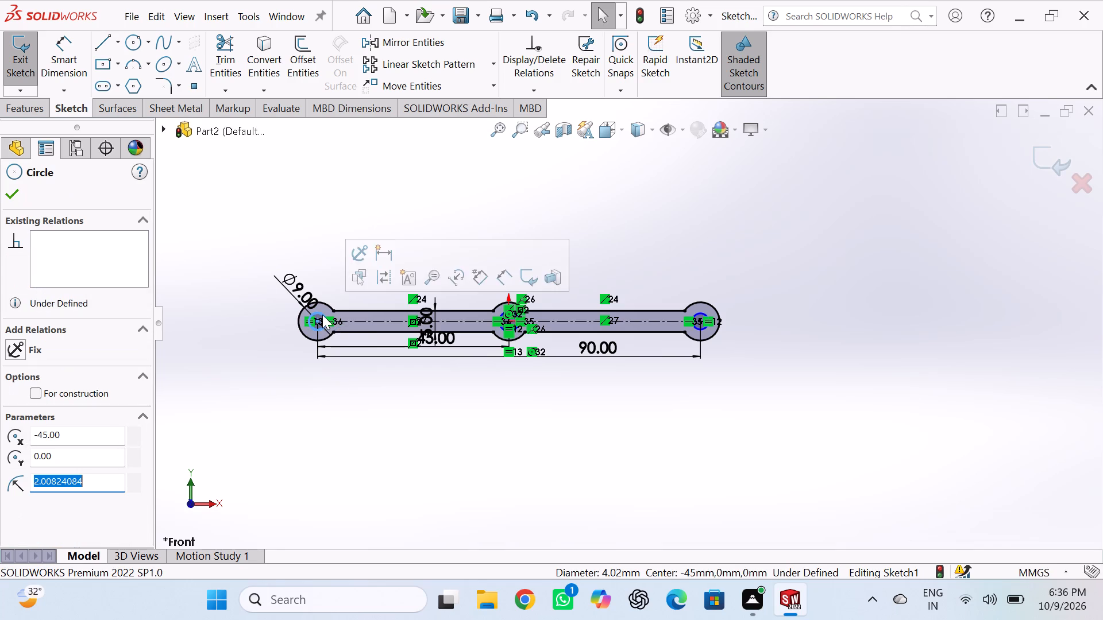
ctrl+scroll(497, 330, down, 6)
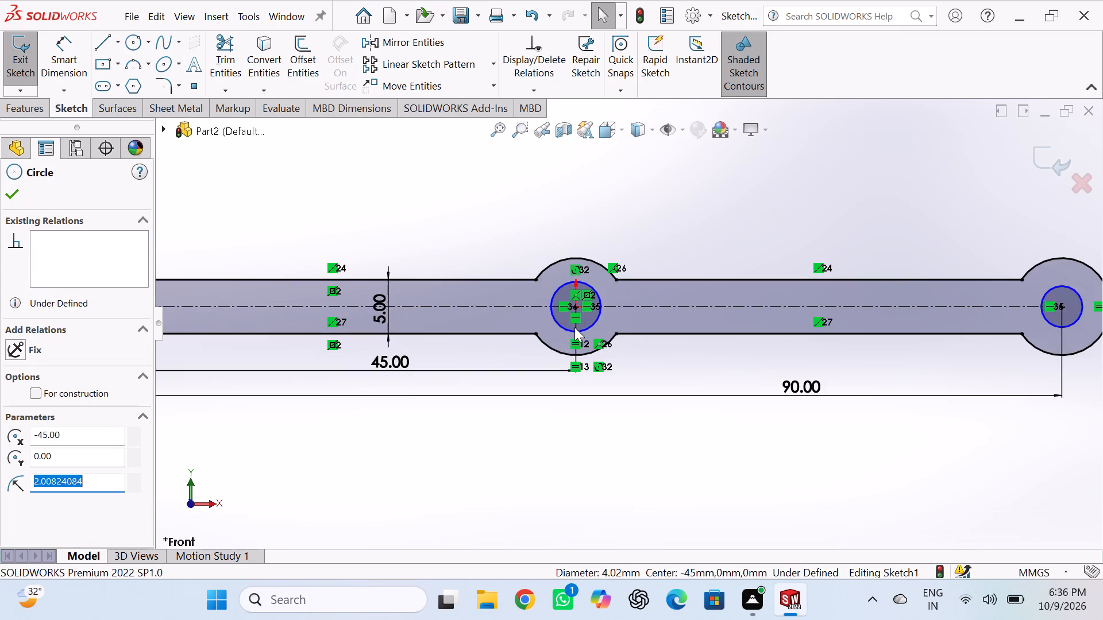
ctrl+click(578, 321)
ctrl+scroll(632, 332, up, 6)
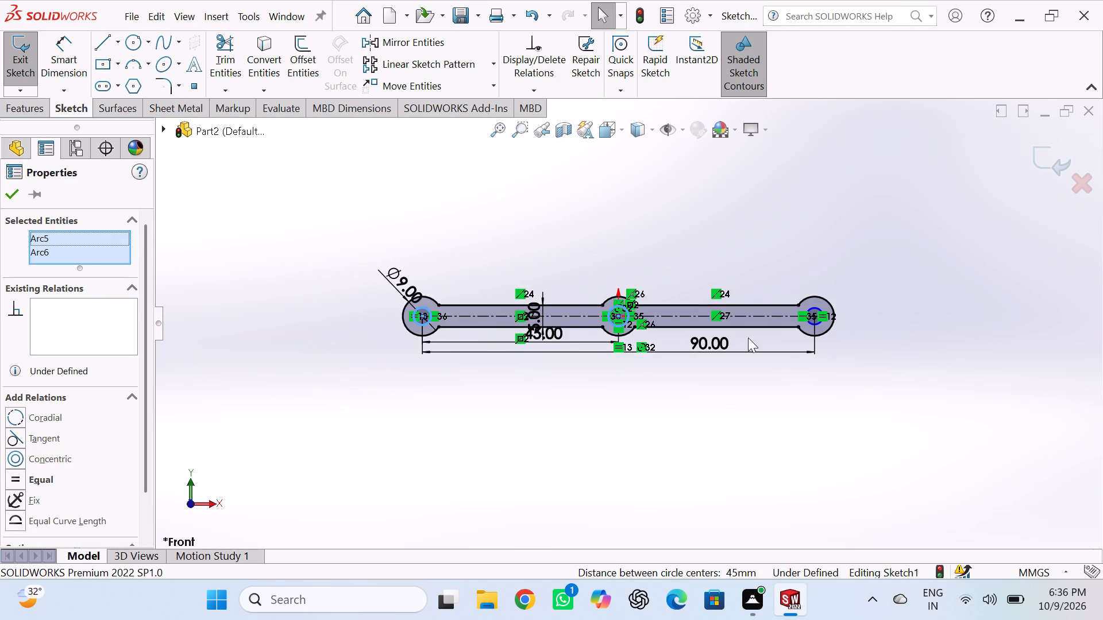
ctrl+scroll(827, 323, down, 6)
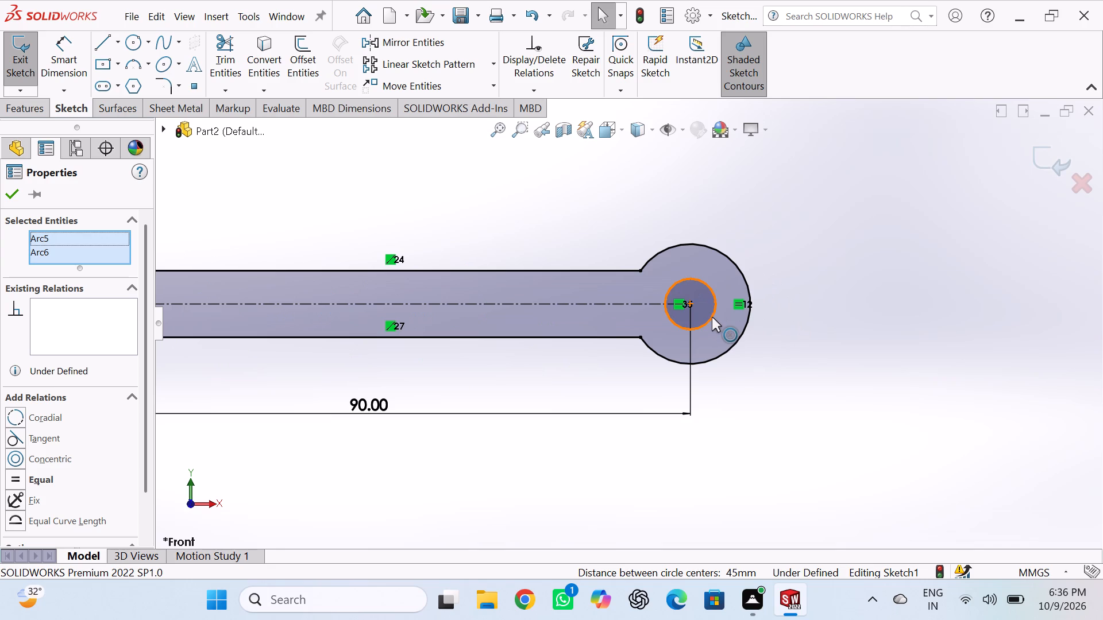
ctrl+click(712, 317)
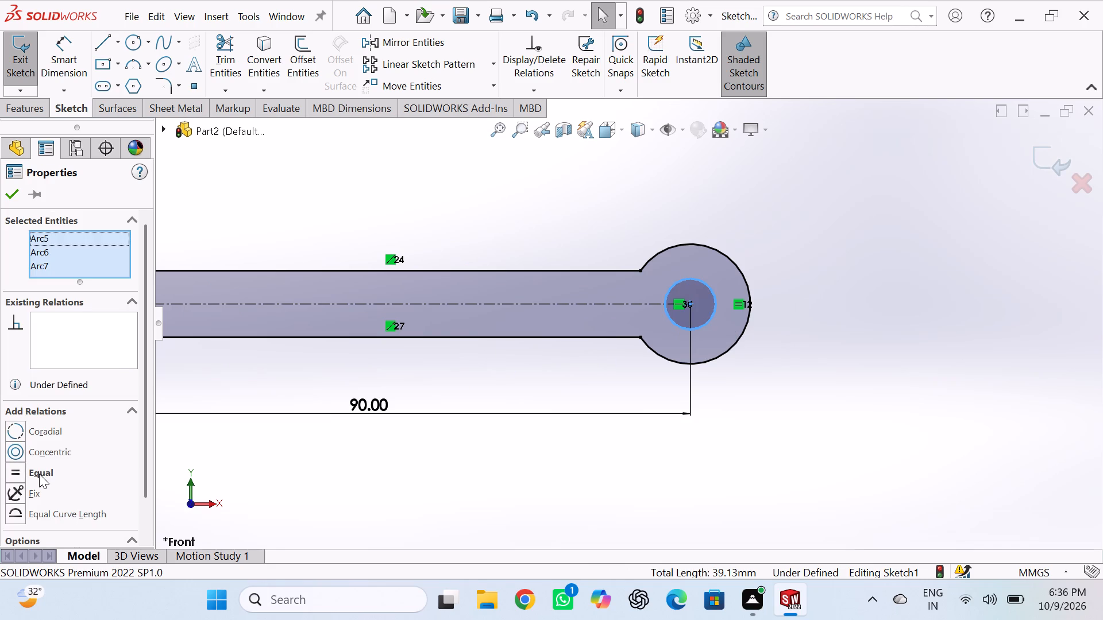
click(38, 471)
Dimension the right inner circle's diameter to 2.5 mm.
scroll(269, 338, up, 5)
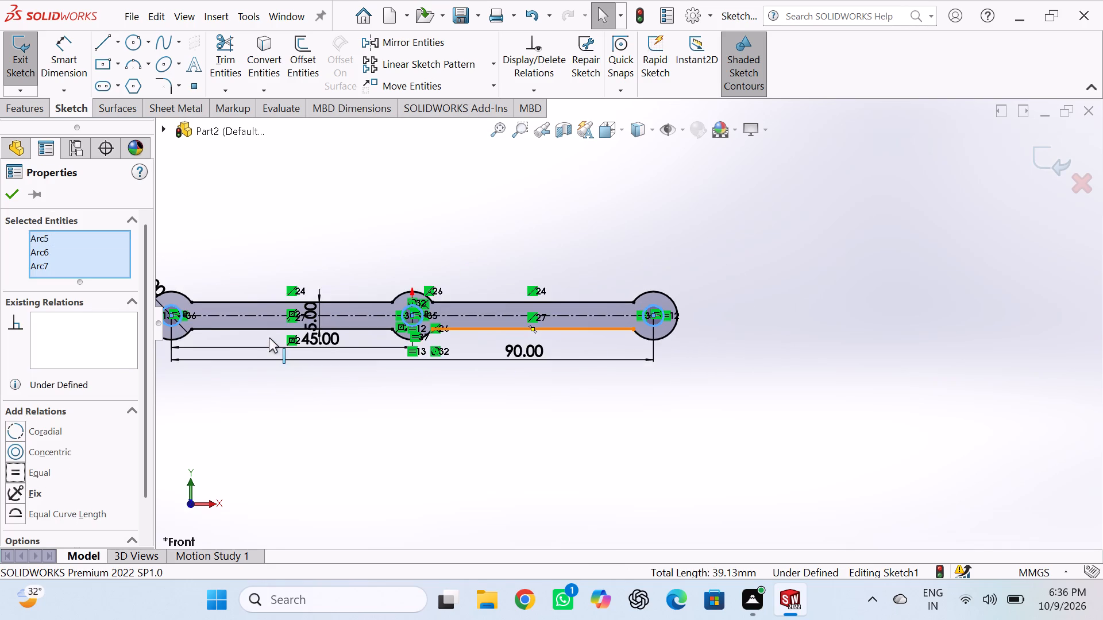
scroll(254, 339, up, 4)
scroll(425, 313, down, 5)
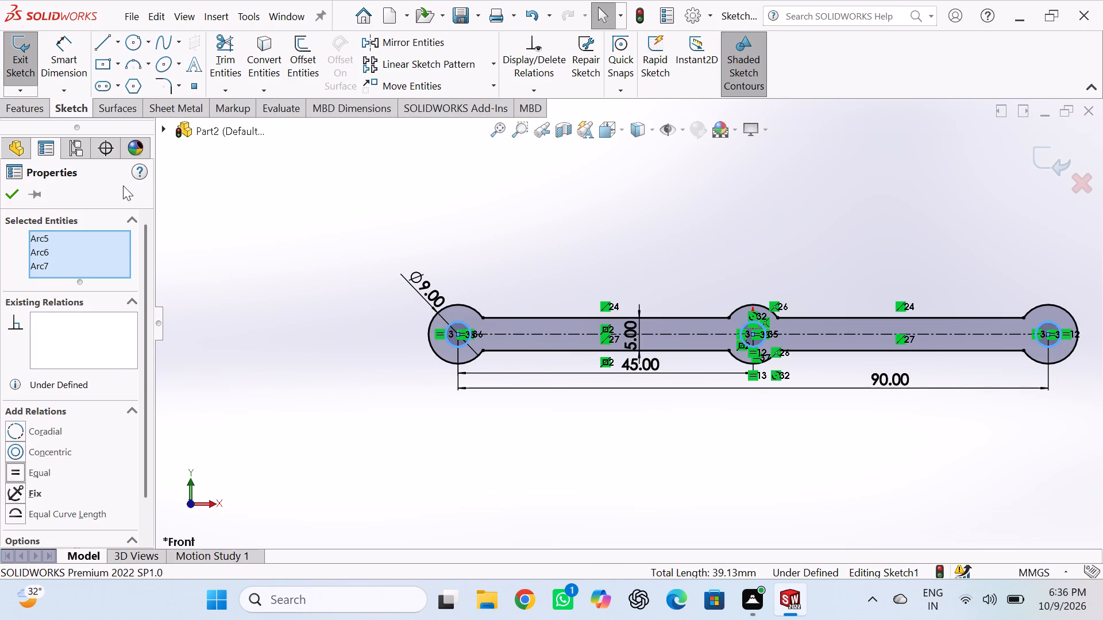
click(63, 57)
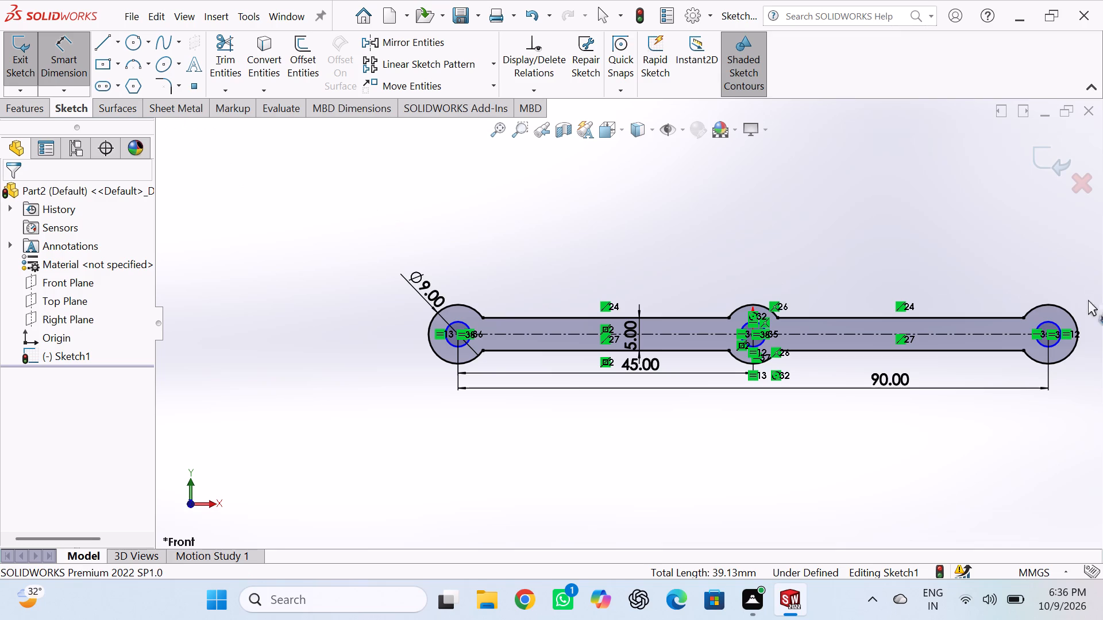
click(1055, 326)
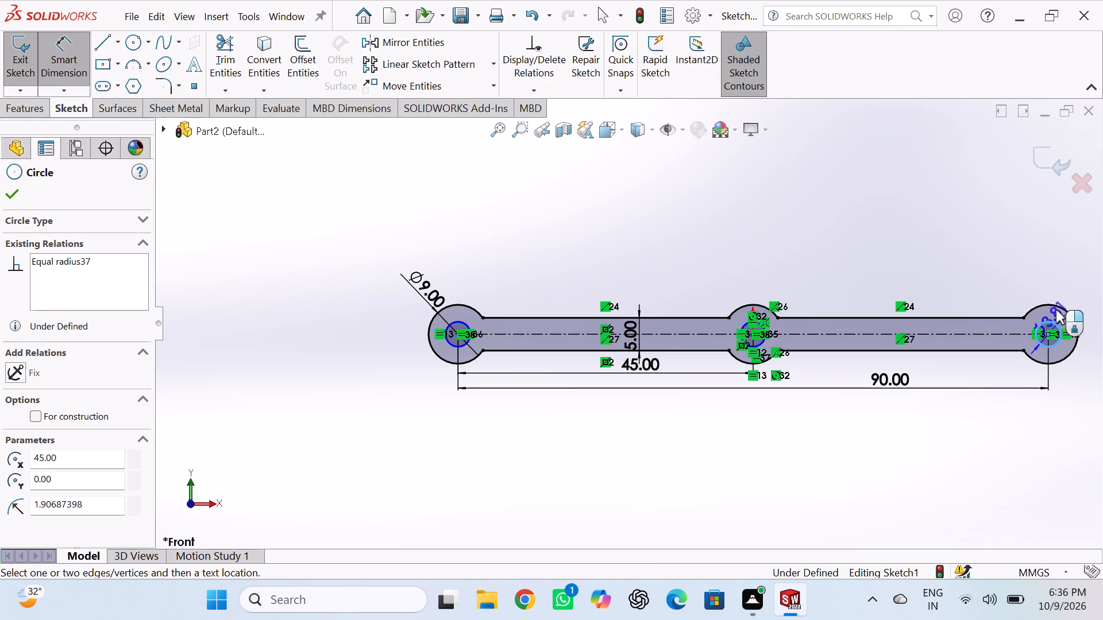
click(1063, 278)
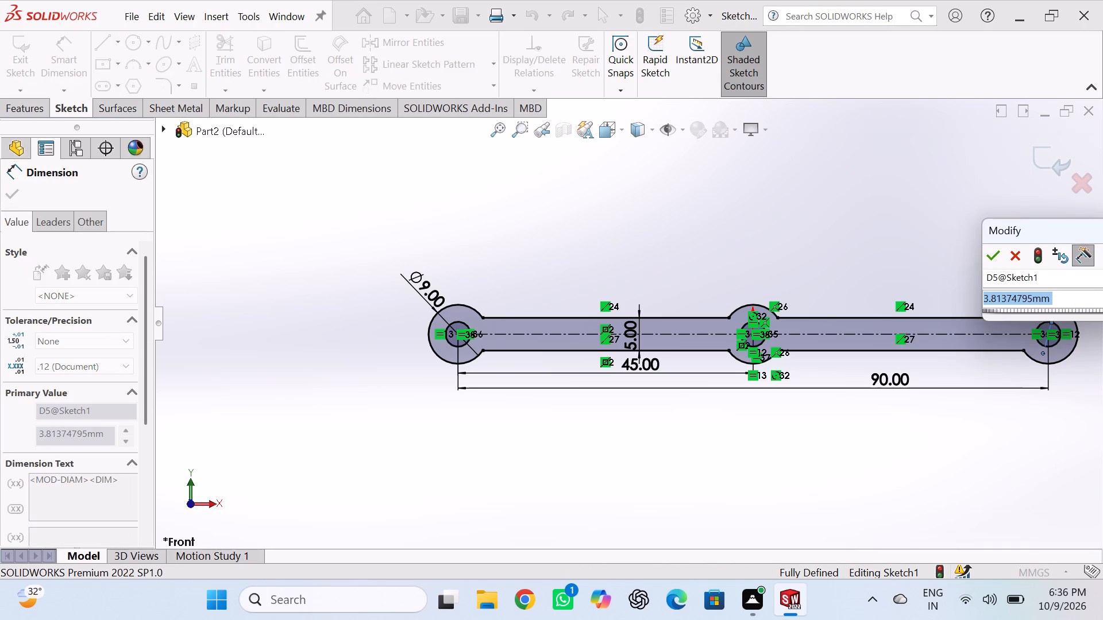
key(2)
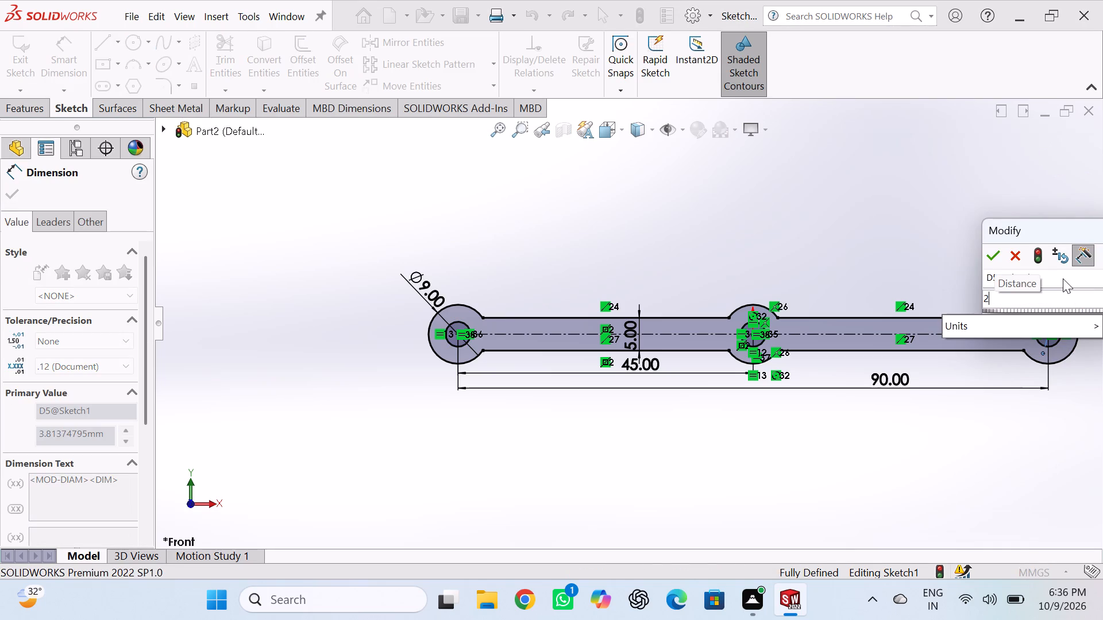
key(period)
key(5)
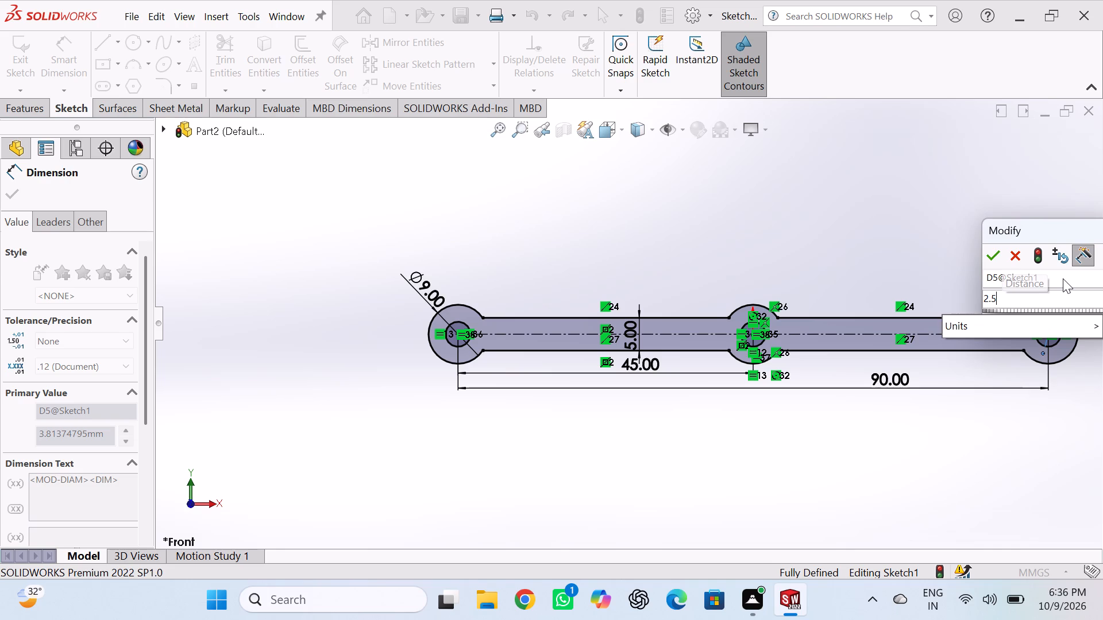
key(Return)
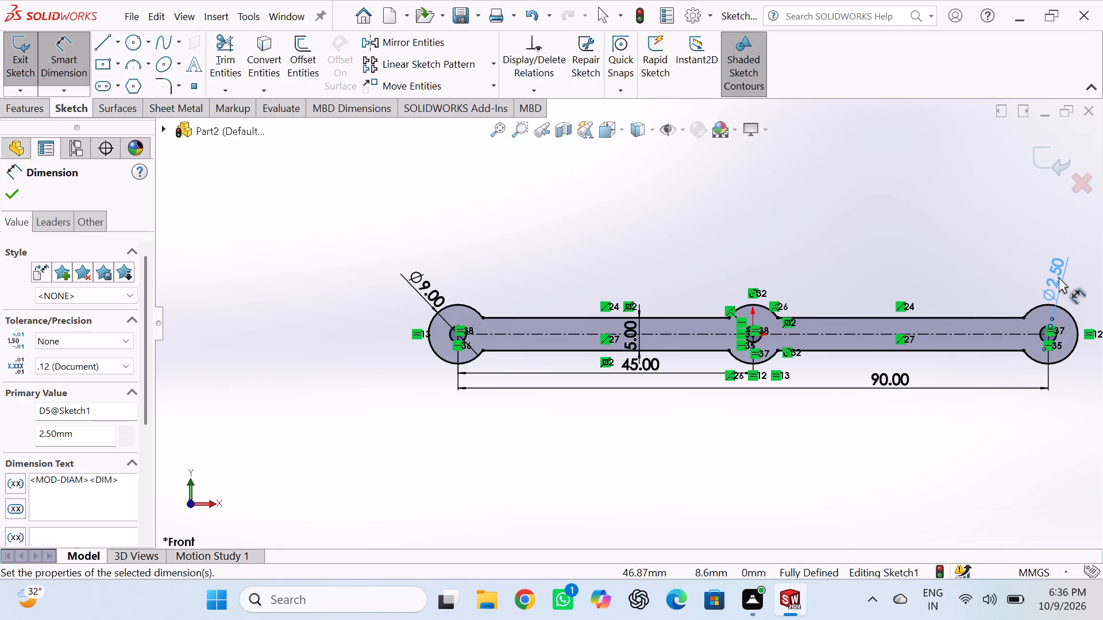
Set the right inner circle's diameter to 5 mm and exit the sketch.
double_click(1056, 277)
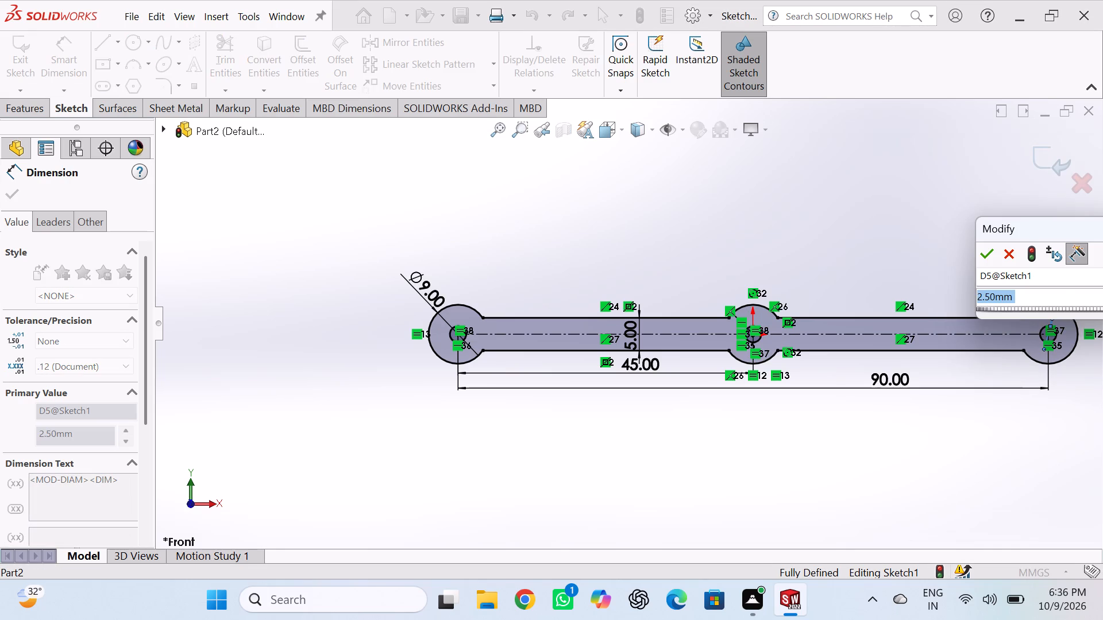
key(5)
key(Return)
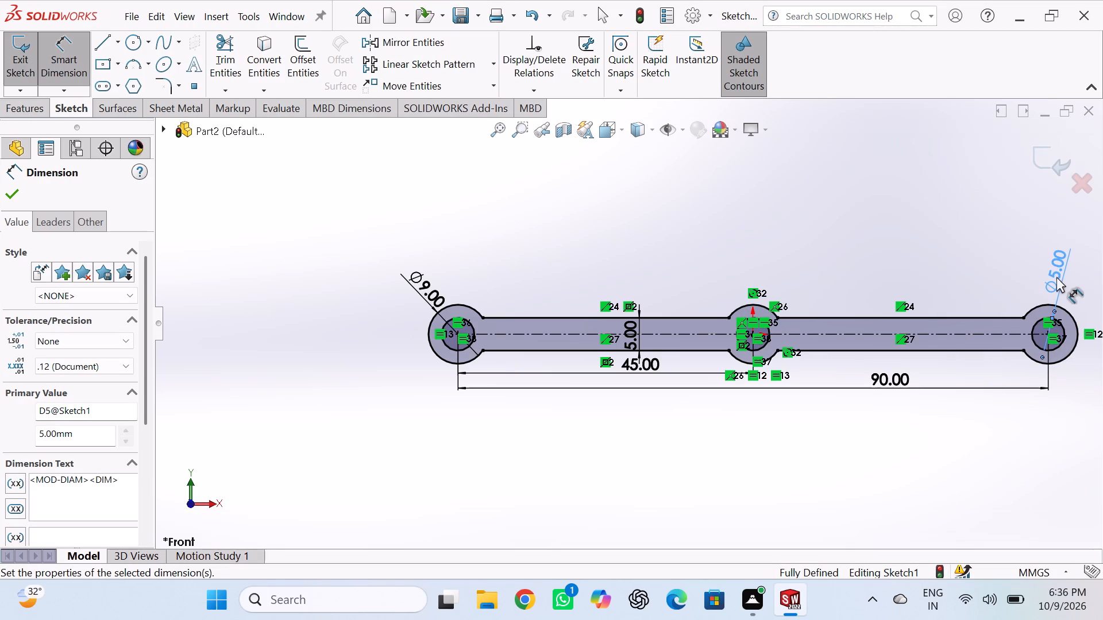
click(1041, 158)
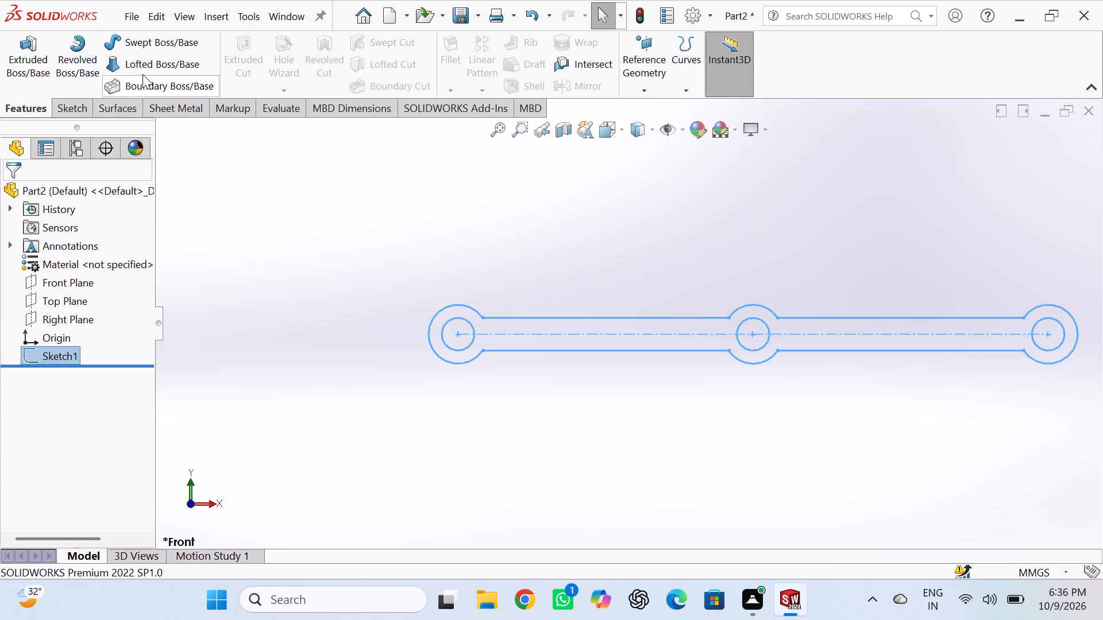
Extrude the link sketch as a boss with the Mid Plane end condition and a depth of 2 mm.
click(37, 57)
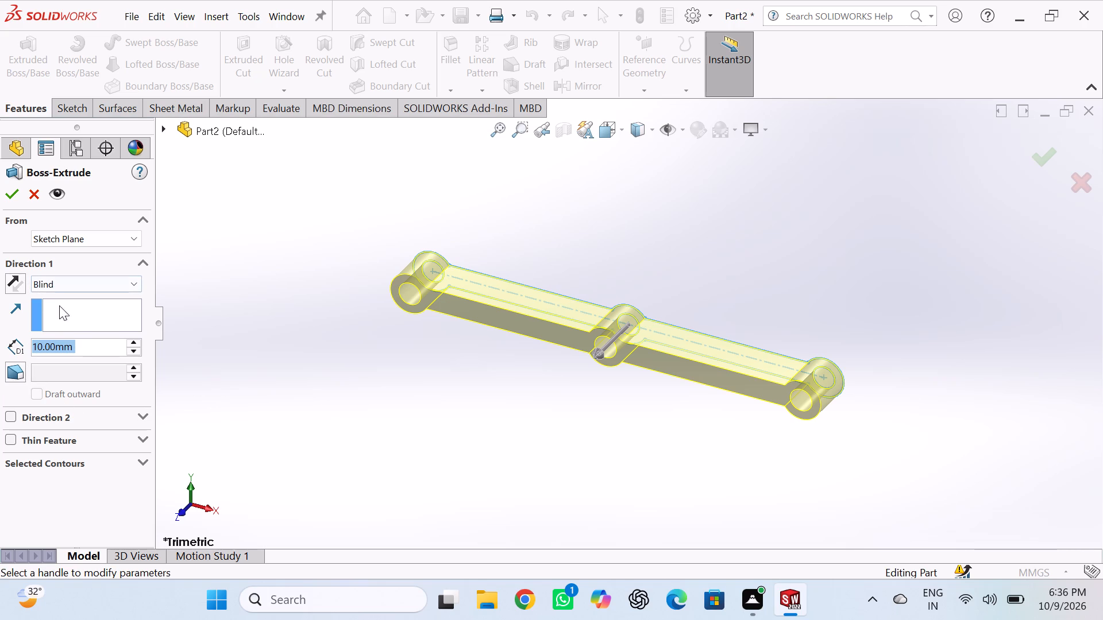
click(135, 281)
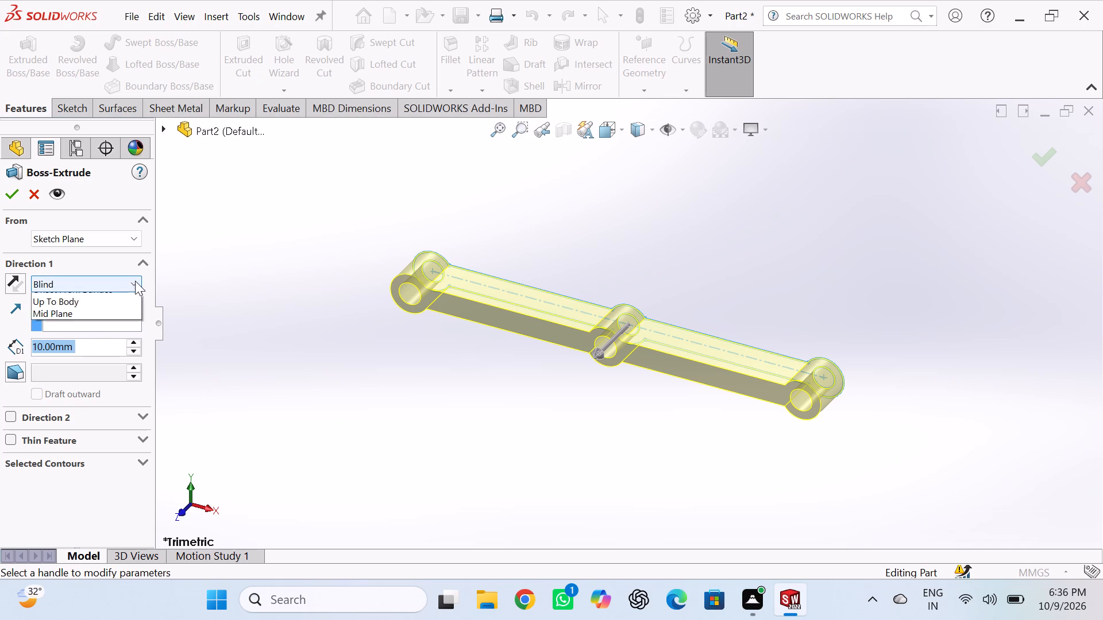
click(75, 362)
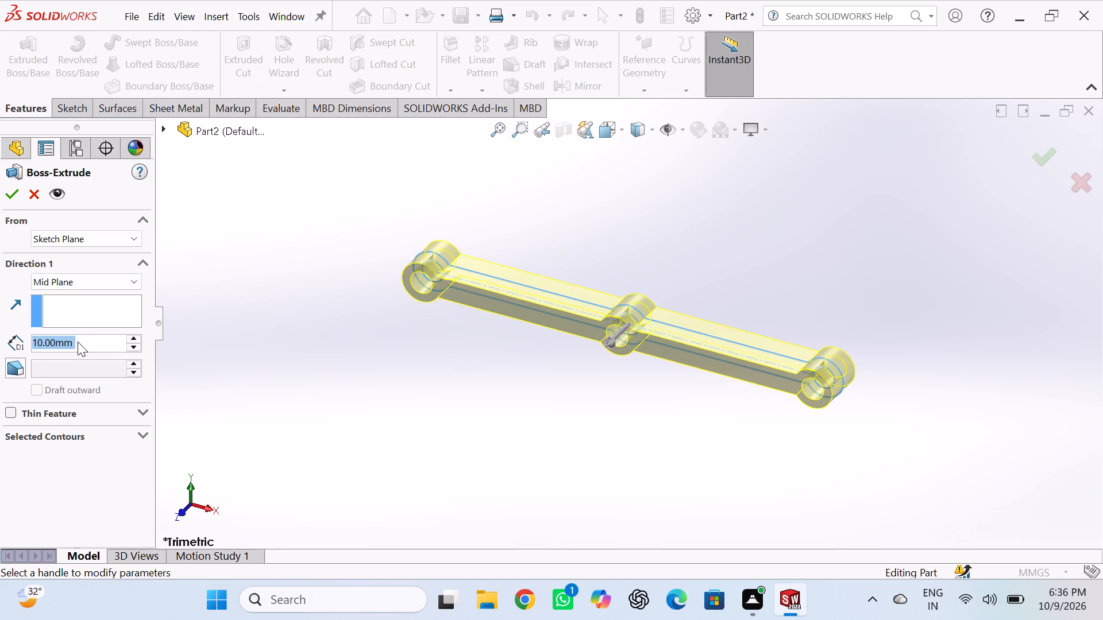
double_click(78, 342)
key(2)
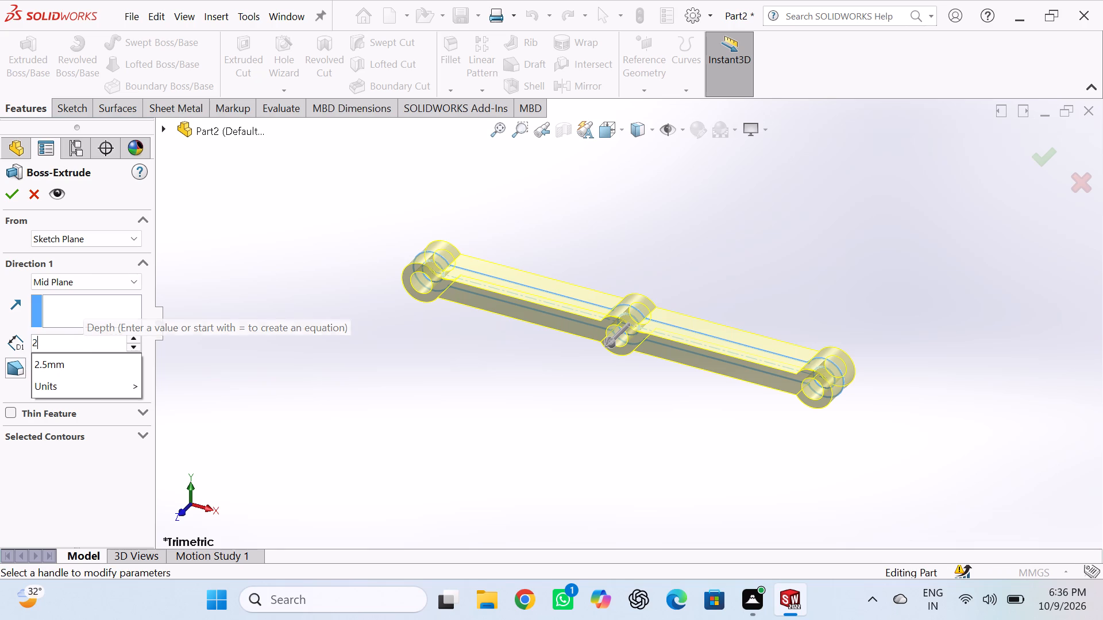
click(14, 197)
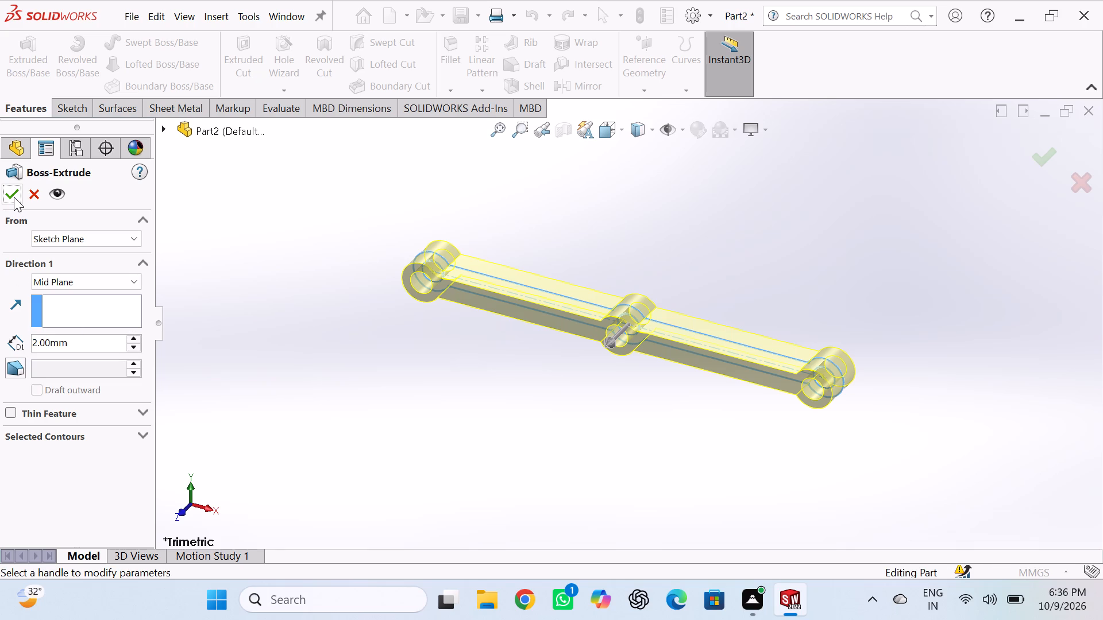
click(14, 197)
click(307, 301)
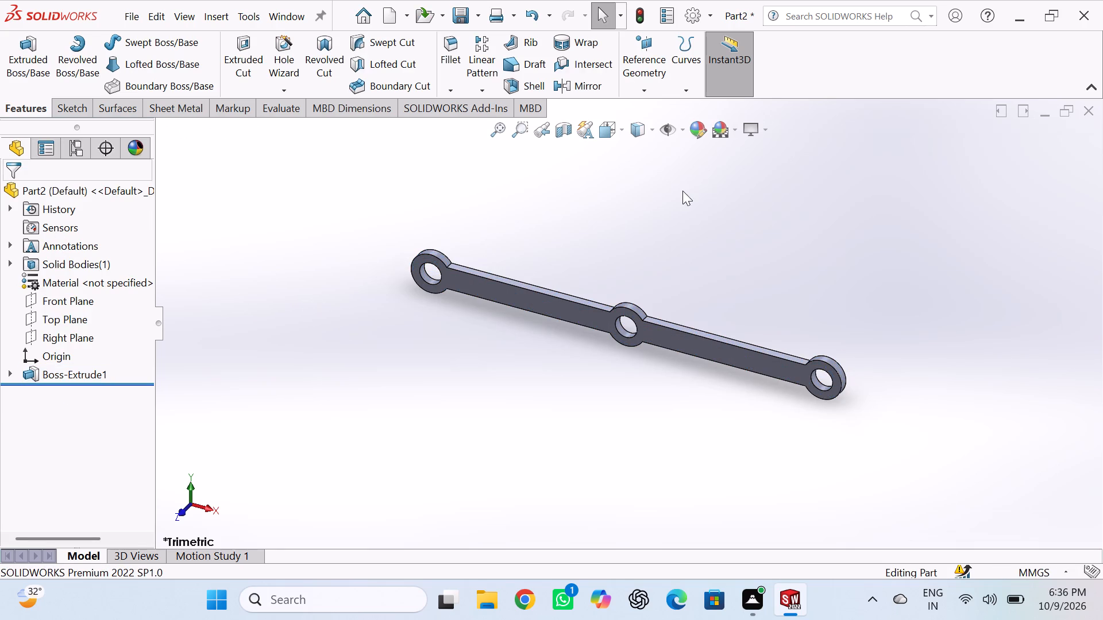
Apply the Plain White scene to the link part and turn on the Cartoon view effect.
click(738, 139)
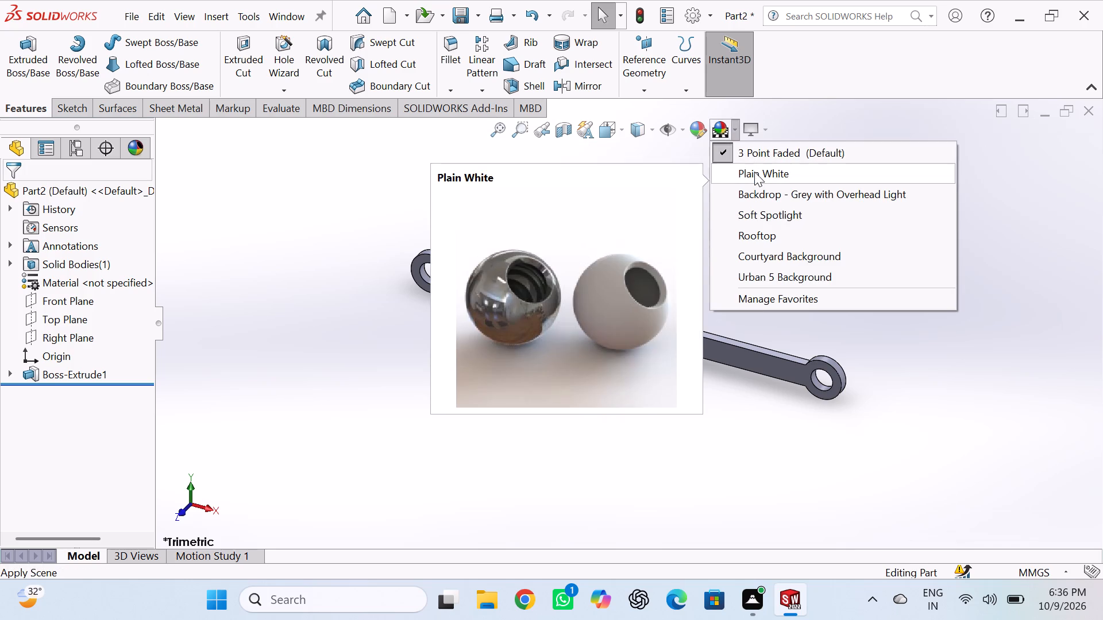
click(756, 176)
click(761, 136)
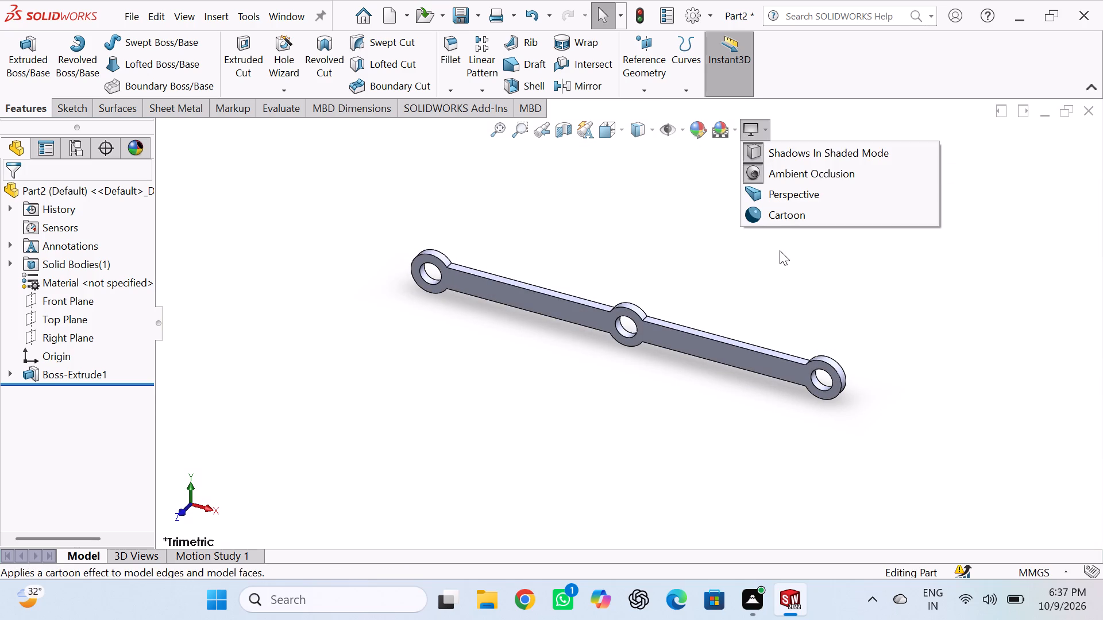
click(777, 219)
Colour the whole link part pure blue from the standard colour palette.
click(697, 133)
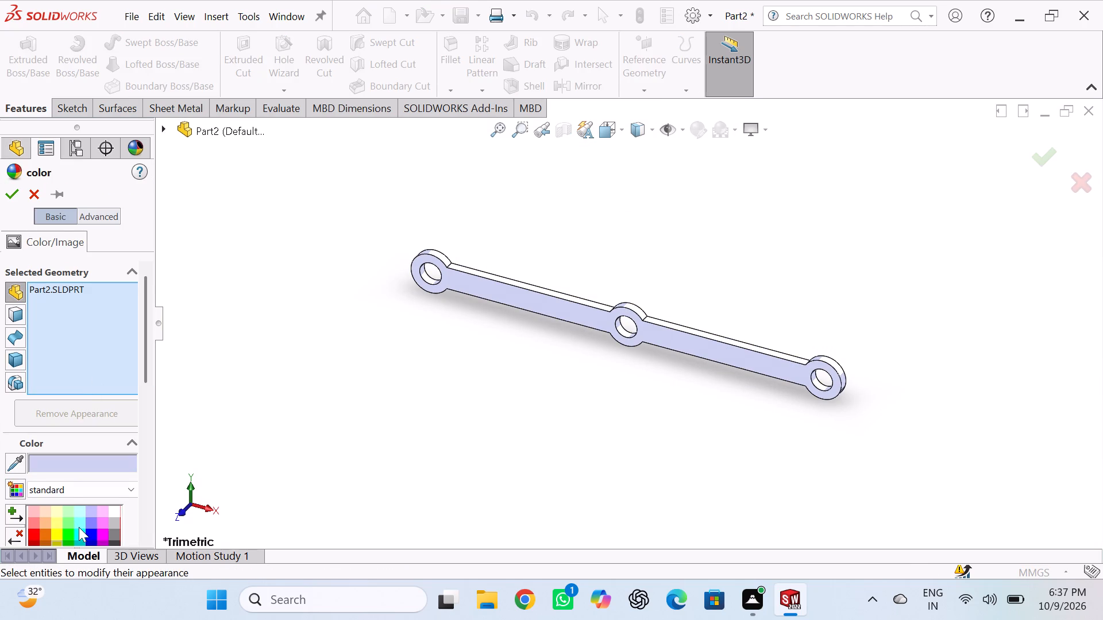
click(90, 534)
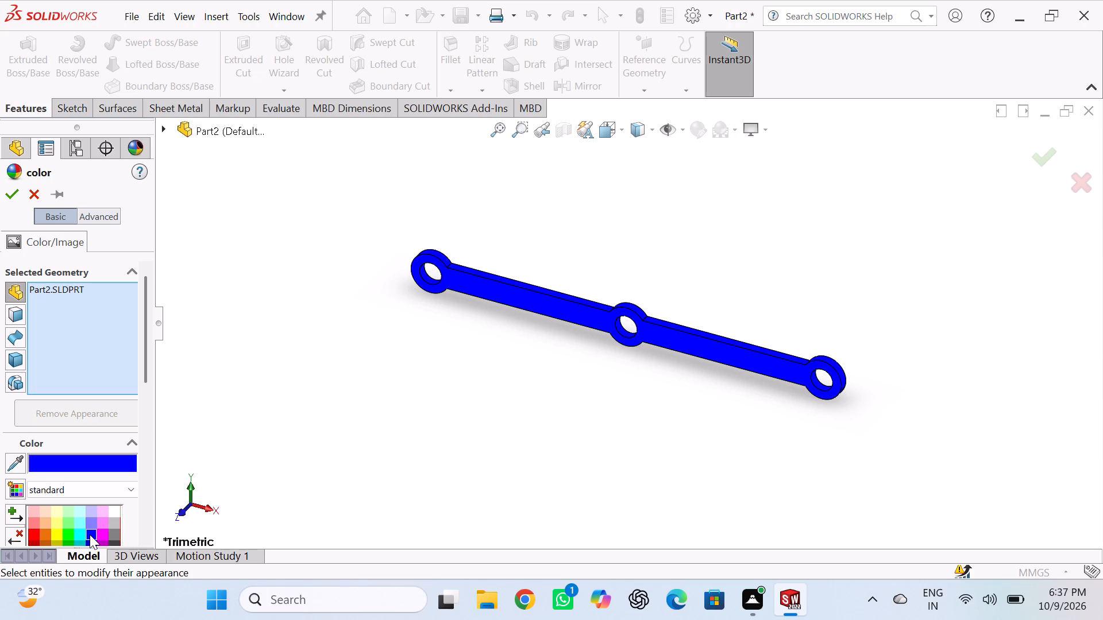
click(9, 191)
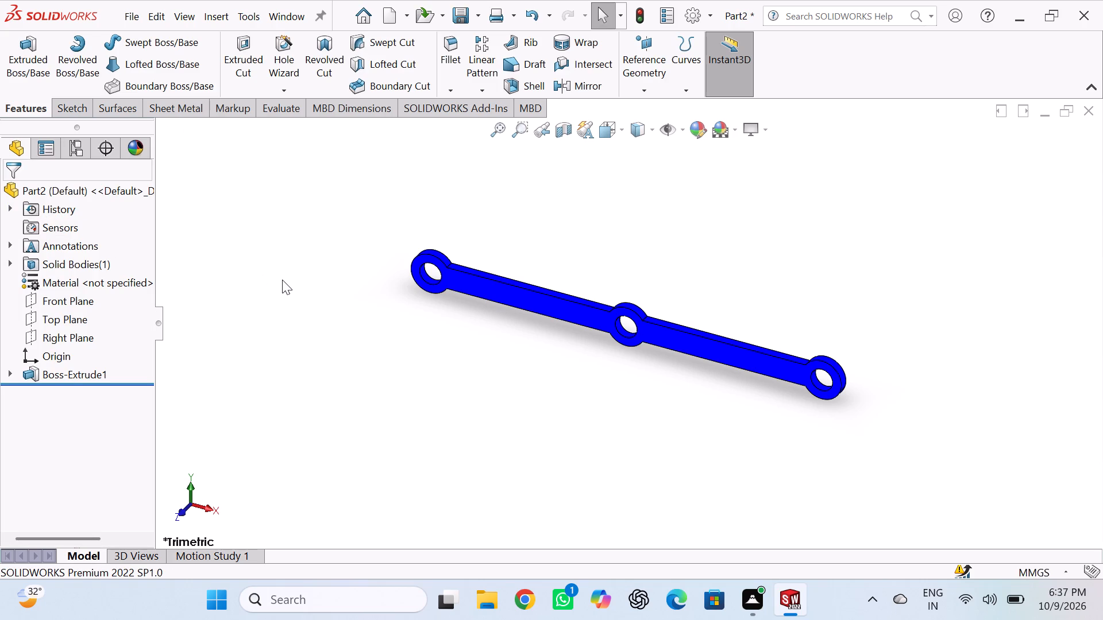
Save the link as Part2 in the solid work parts folder, as a SOLIDWORKS Part.
key(ctrl+s)
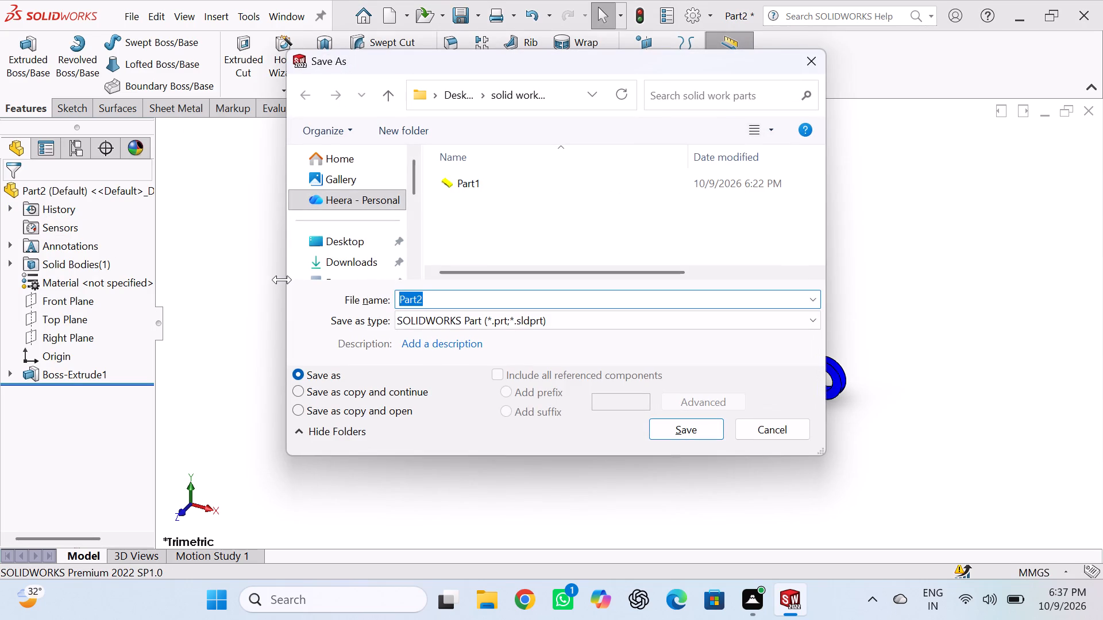
click(705, 432)
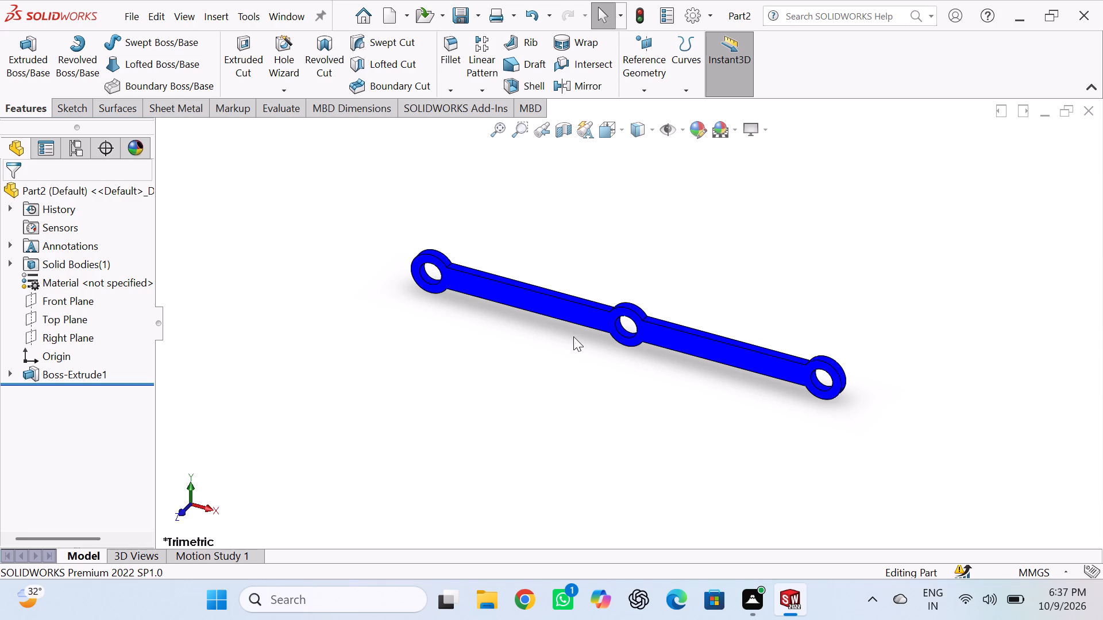
Create a new part document.
key(n)
key(ctrl+n)
click(633, 555)
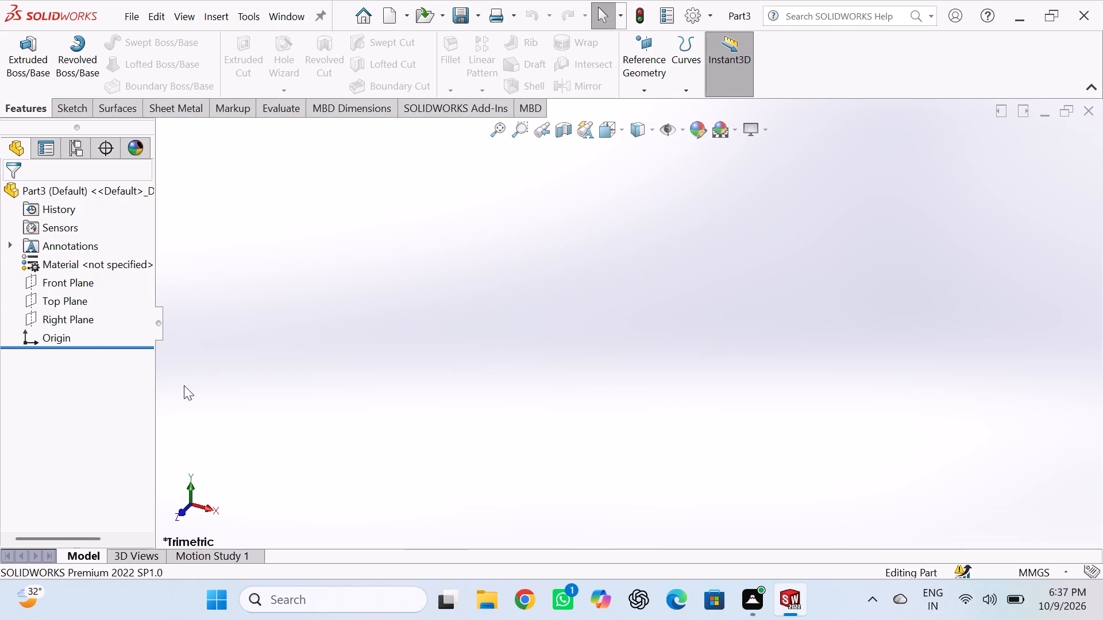
Sketch a circle about 43 mm in diameter on the Front Plane, centred on the origin.
click(57, 280)
click(74, 255)
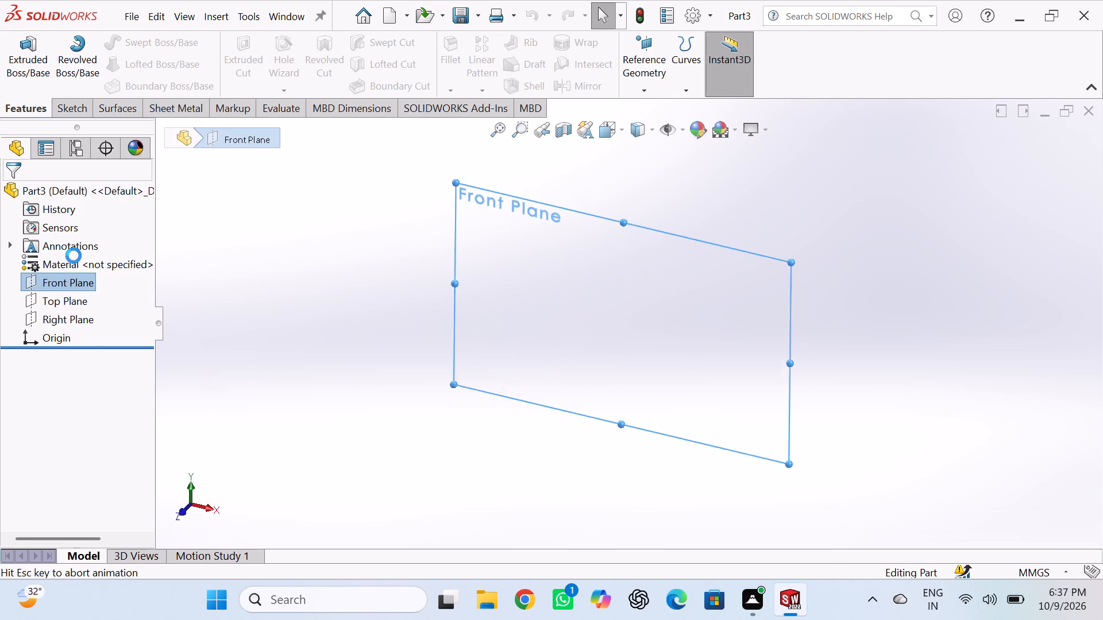
click(137, 40)
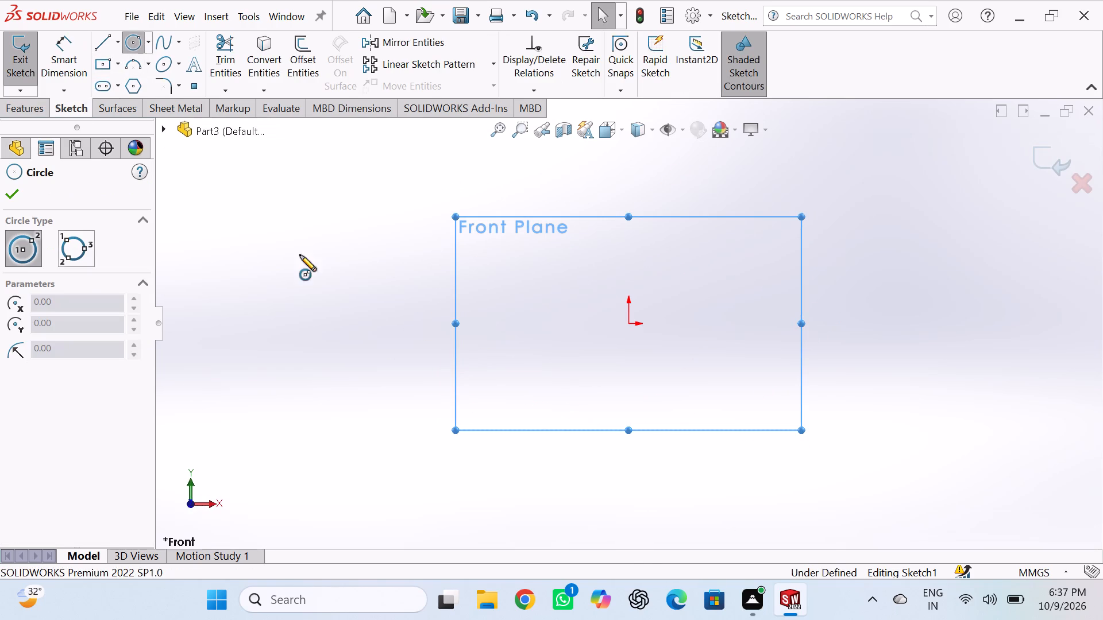
click(629, 323)
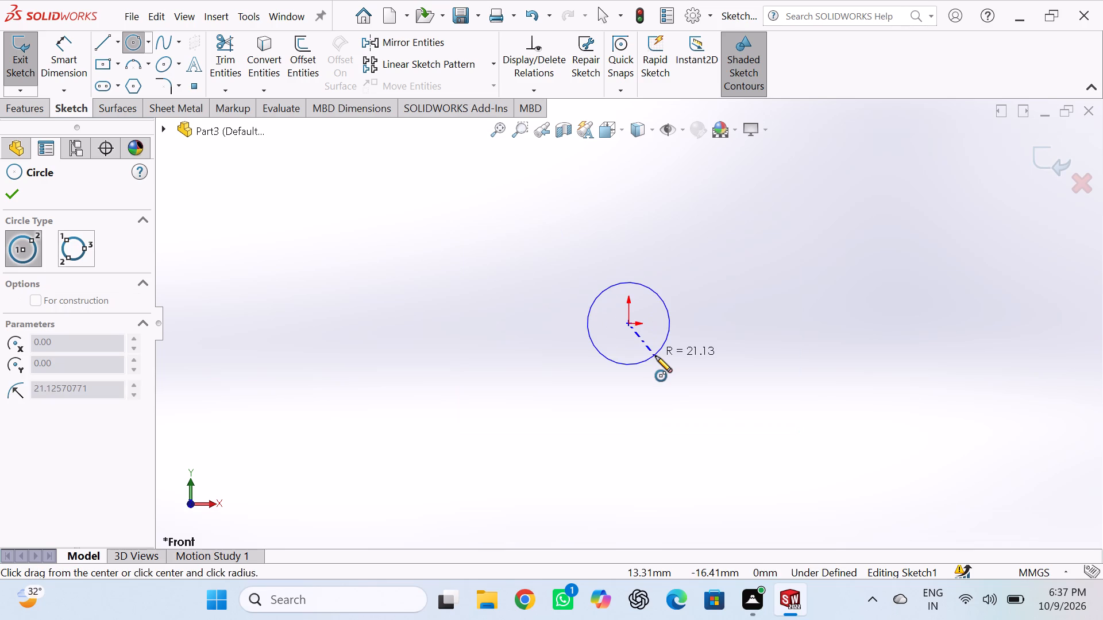
click(655, 356)
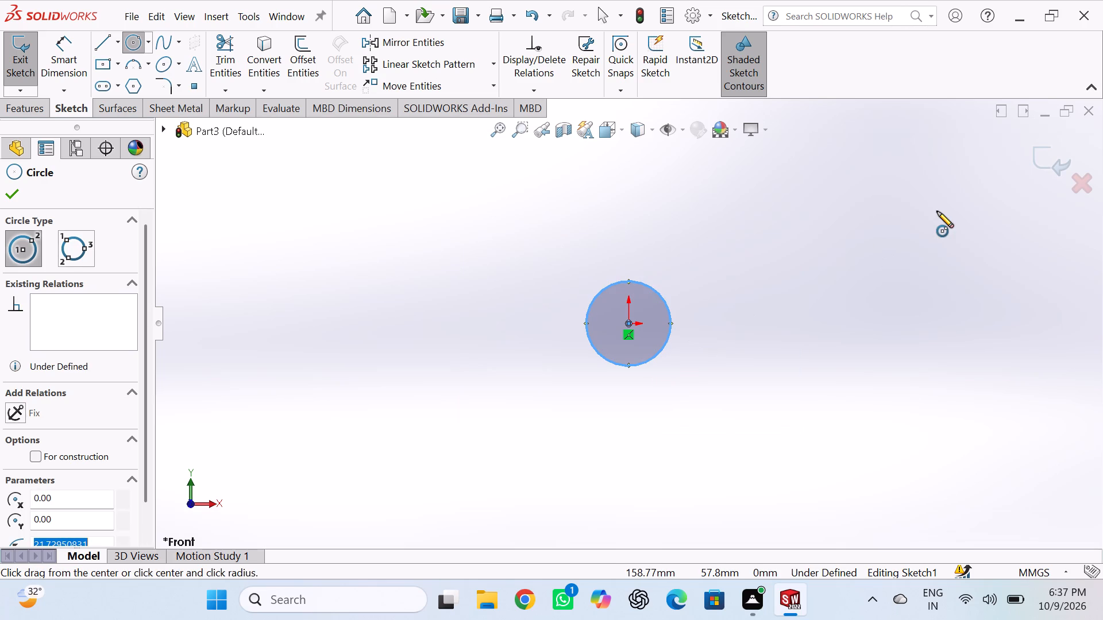
Dimension the circle's diameter to 5 mm and exit the sketch.
click(71, 58)
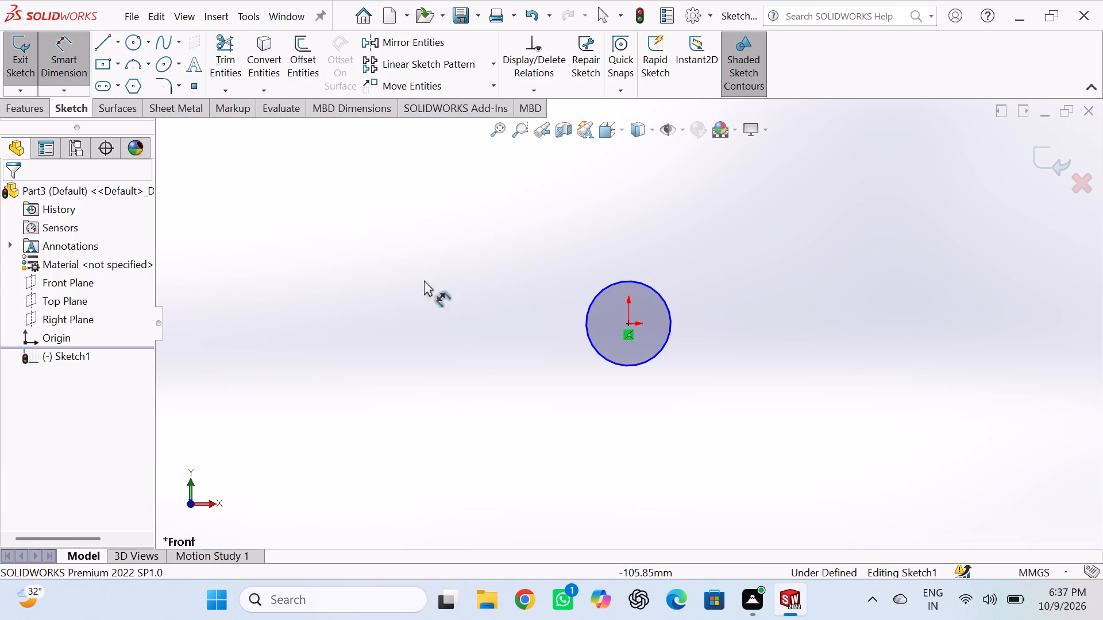
click(589, 303)
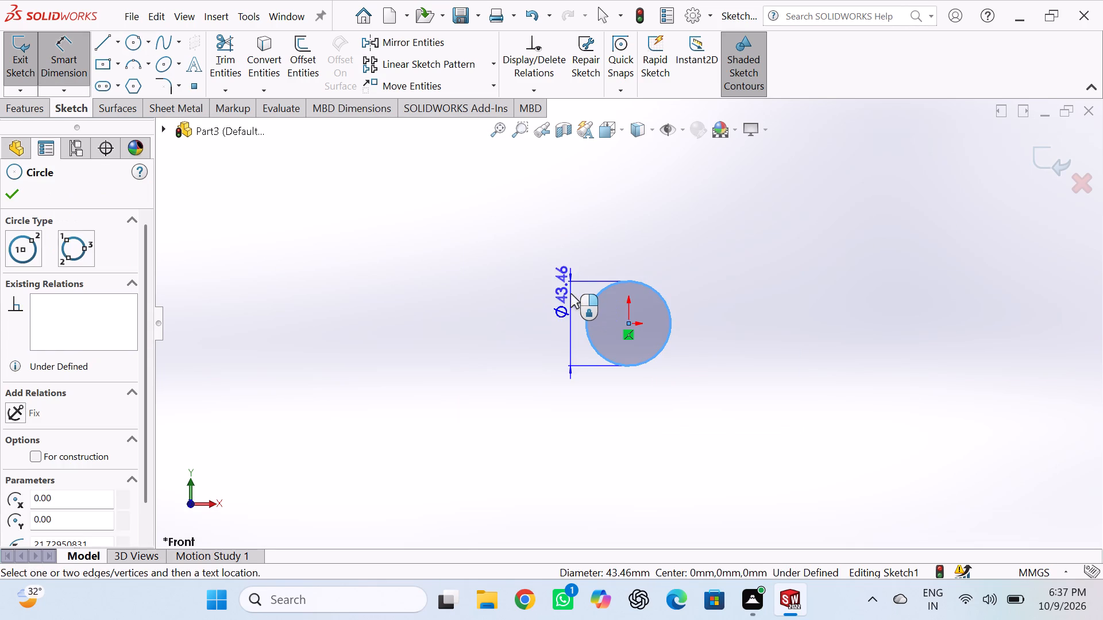
click(570, 293)
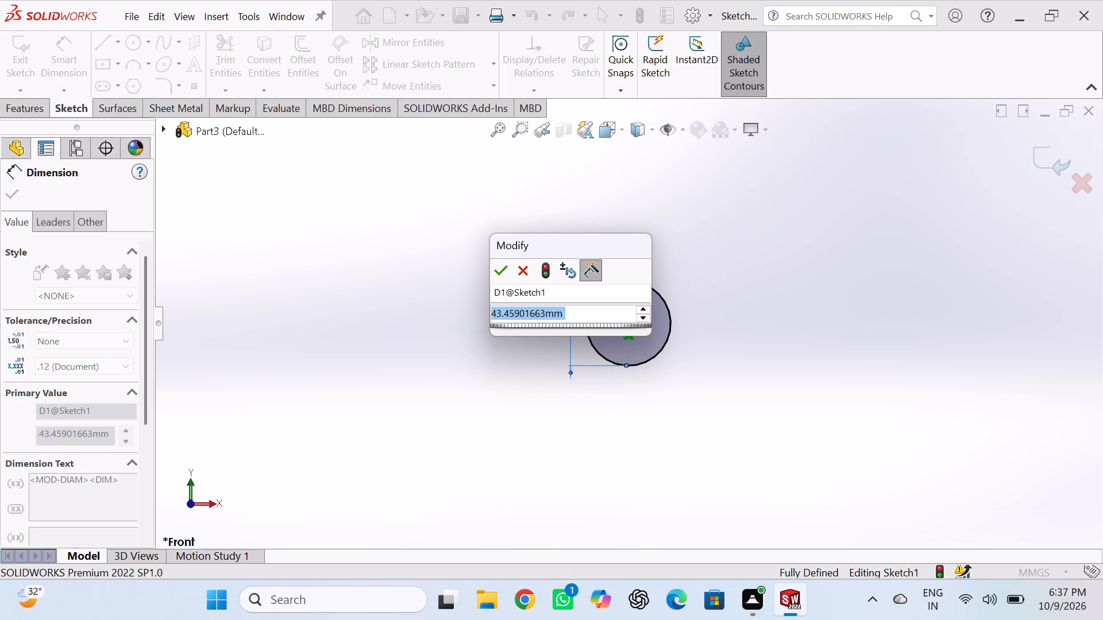
key(5)
key(Return)
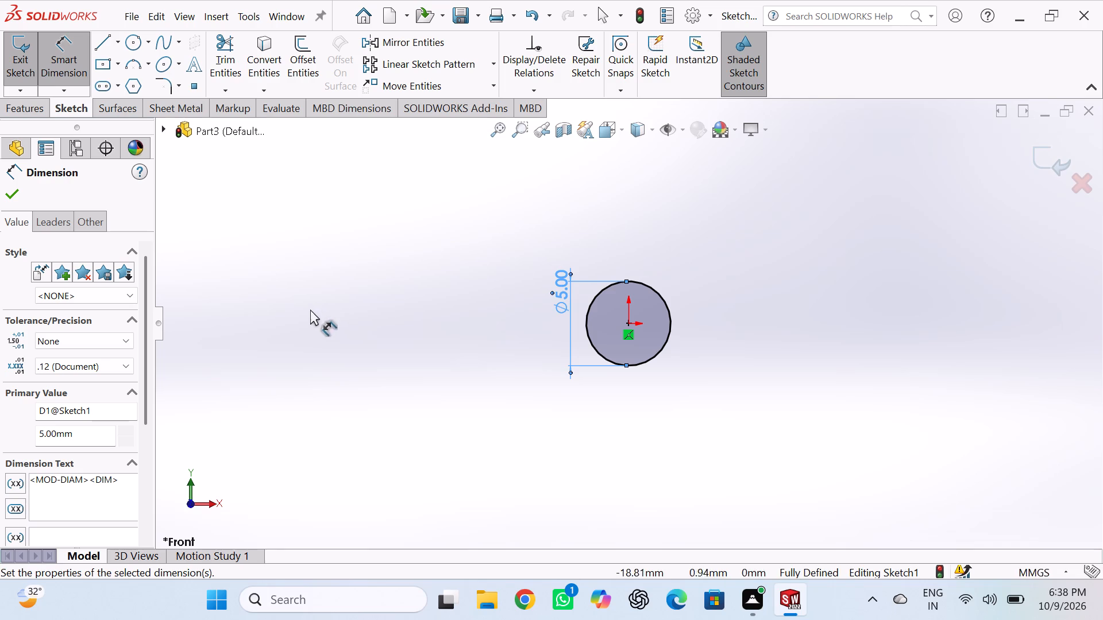
click(1030, 156)
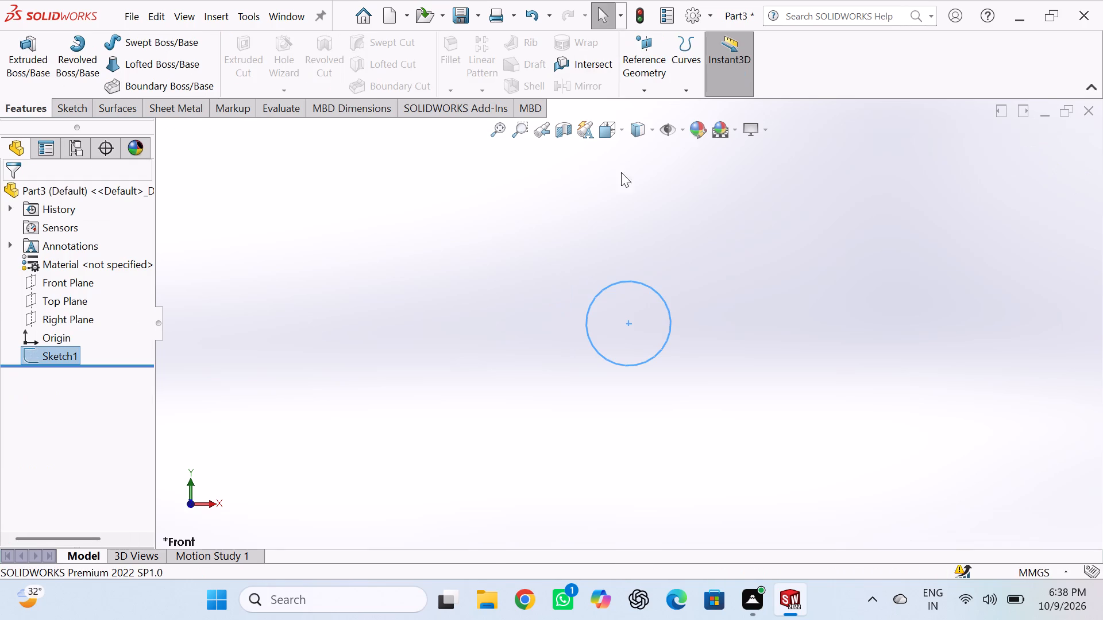
Extrude the circle as a boss with the Mid Plane end condition and a depth of 53 mm.
click(15, 55)
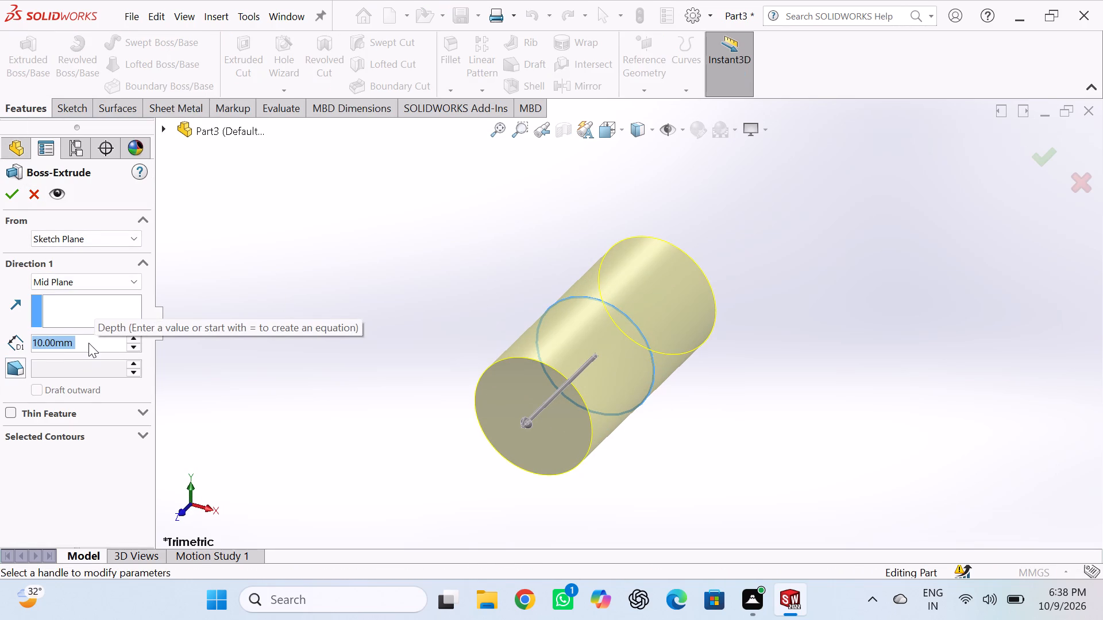
text(53)
key(Return)
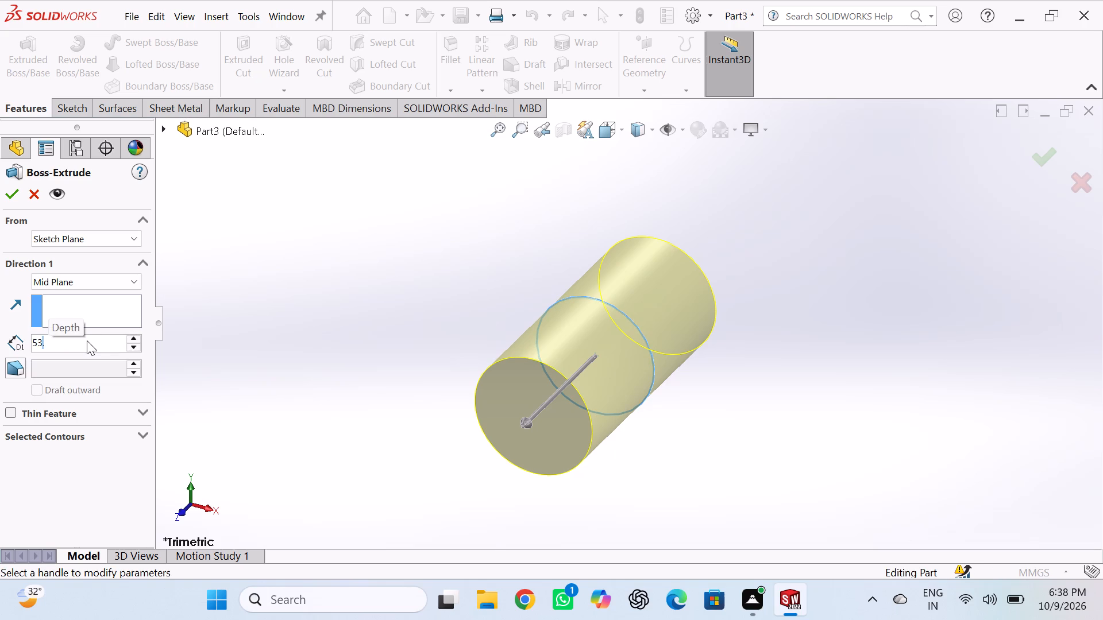
click(10, 196)
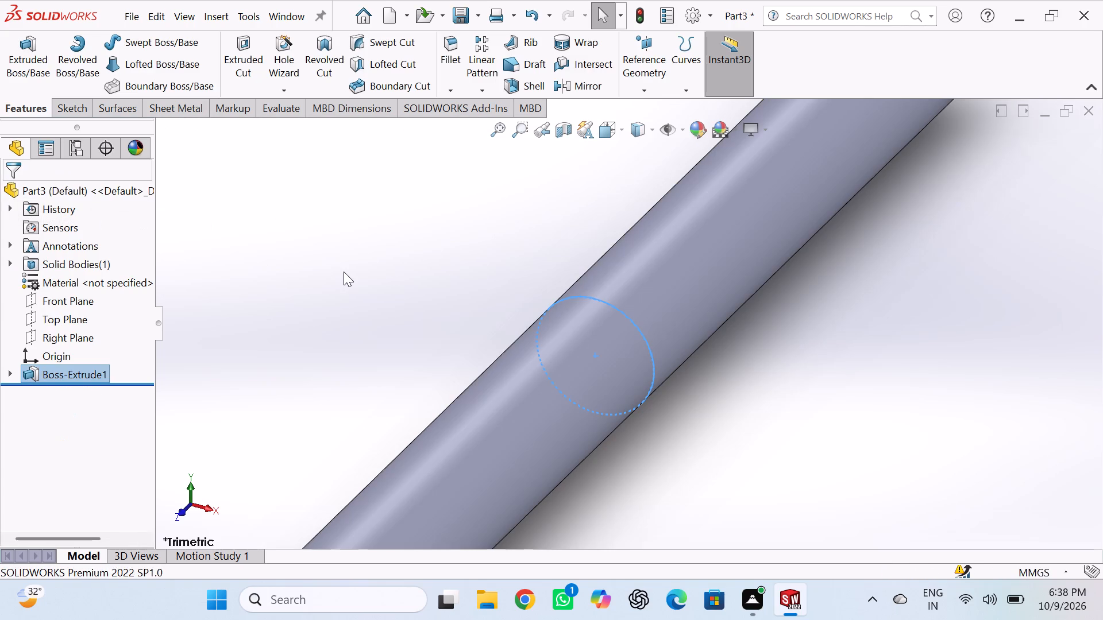
click(344, 272)
Apply the Plain White scene to the pin part and turn on the Cartoon view effect.
scroll(344, 272, up, 6)
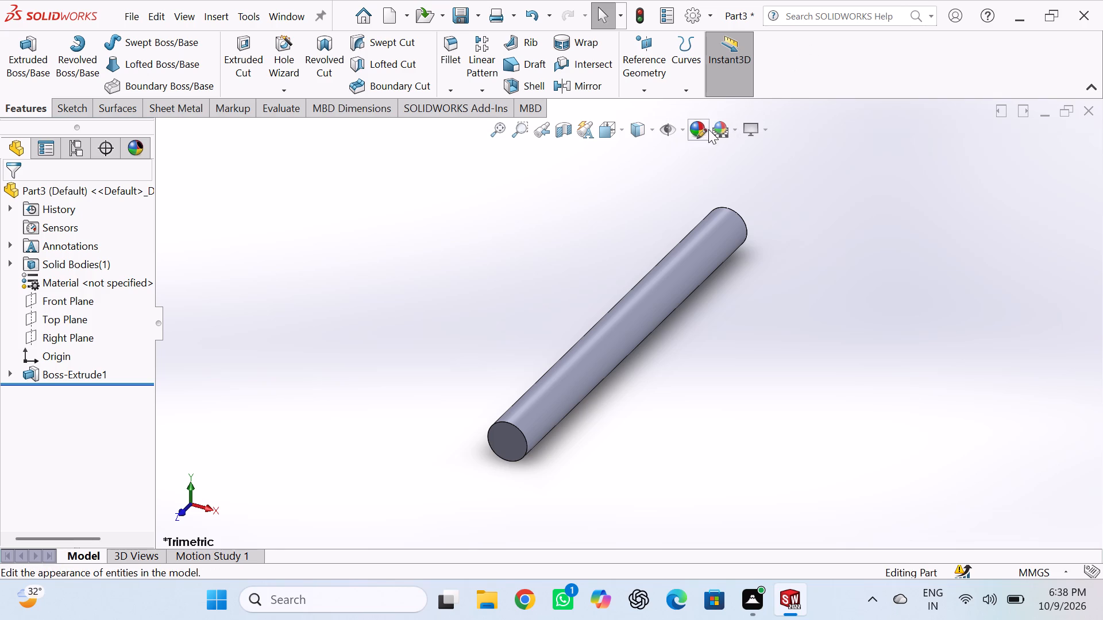
click(731, 138)
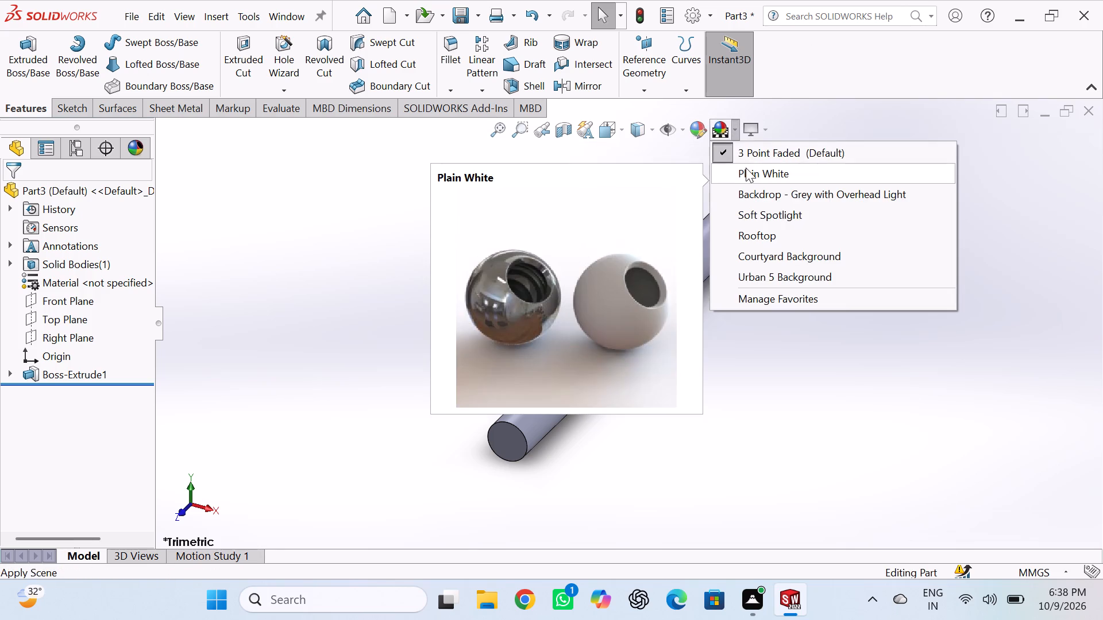
click(746, 168)
click(766, 131)
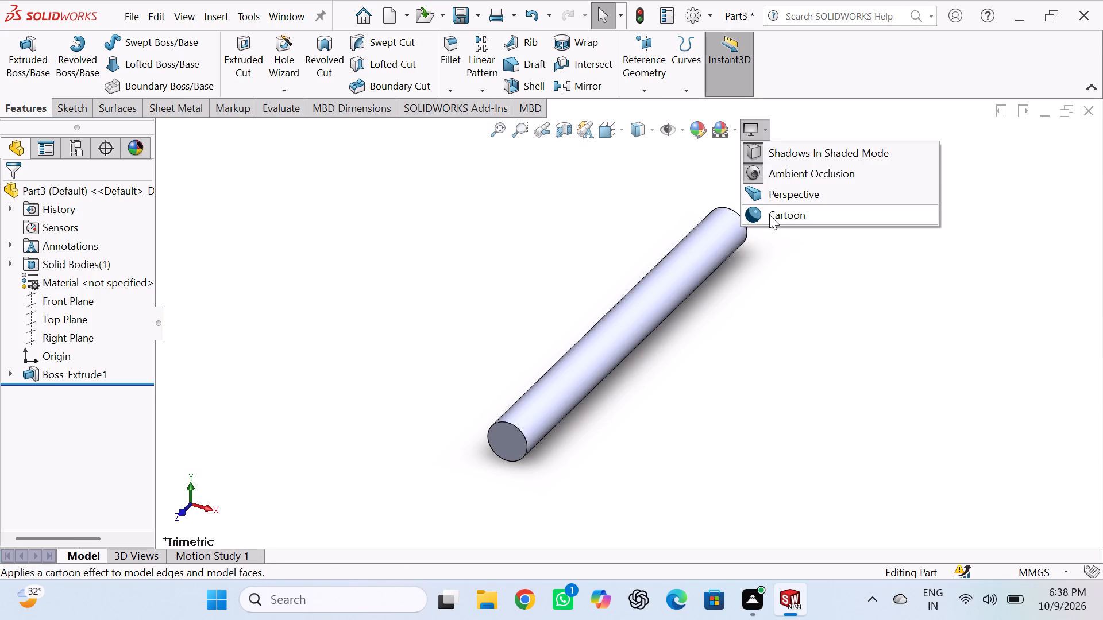
click(769, 215)
Colour the whole pin part dark magenta from the standard palette, after trying purple and light pink.
click(697, 133)
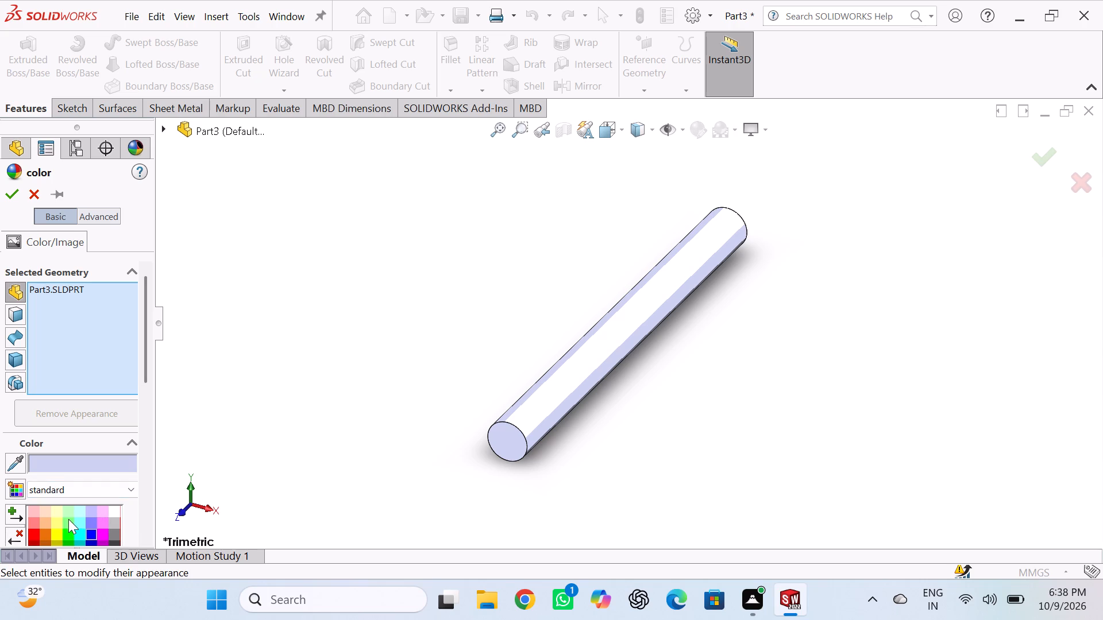
scroll(74, 494, down, 3)
scroll(145, 451, down, 2)
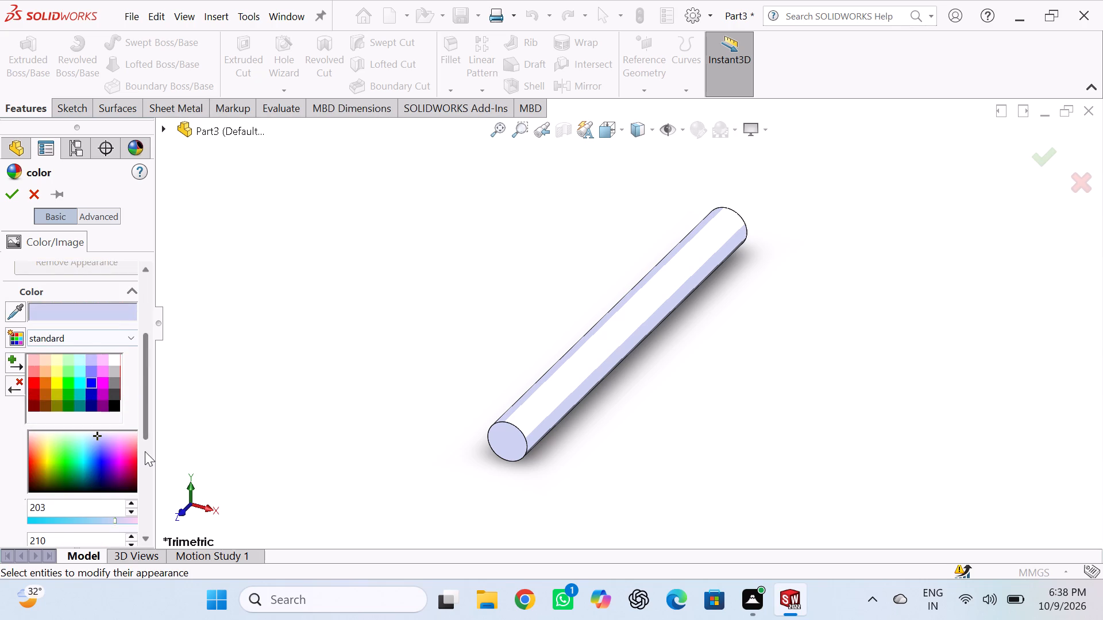
click(107, 406)
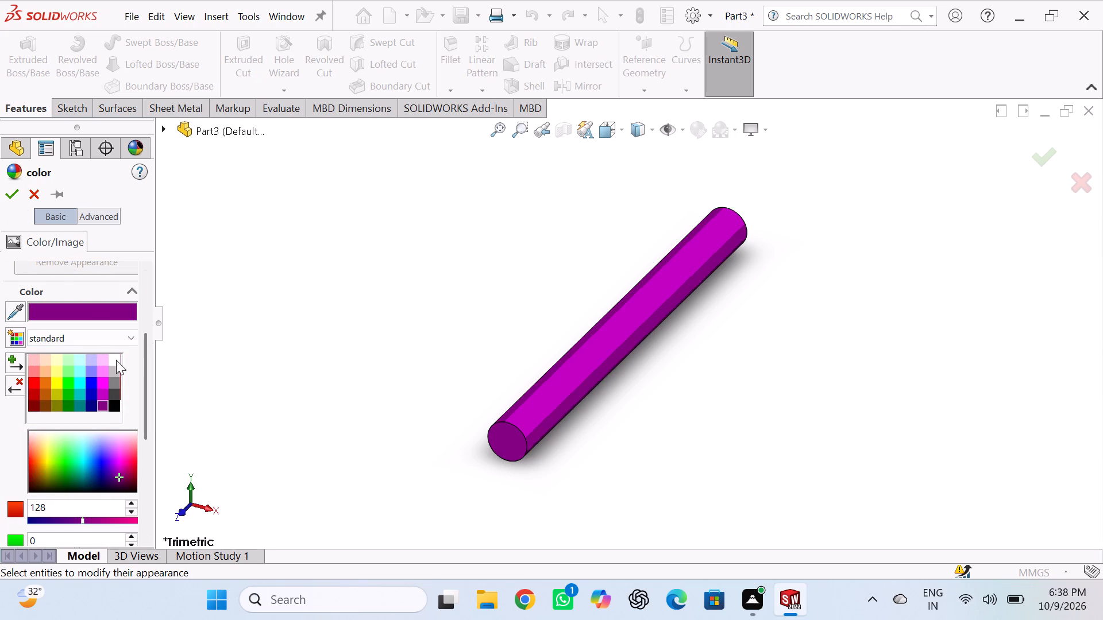
click(102, 376)
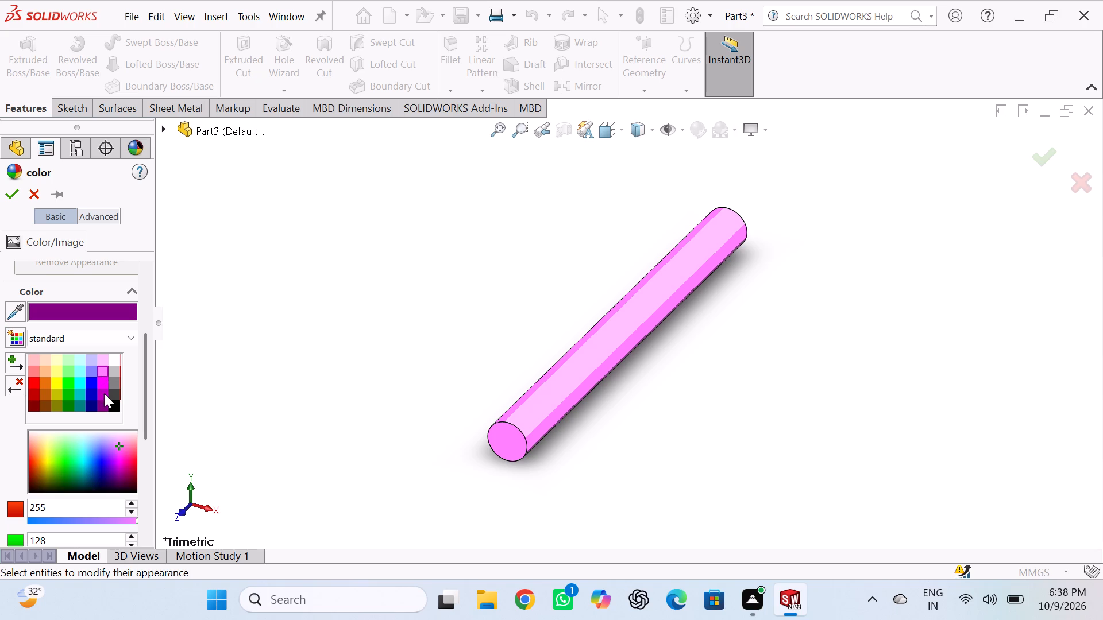
click(104, 393)
click(11, 188)
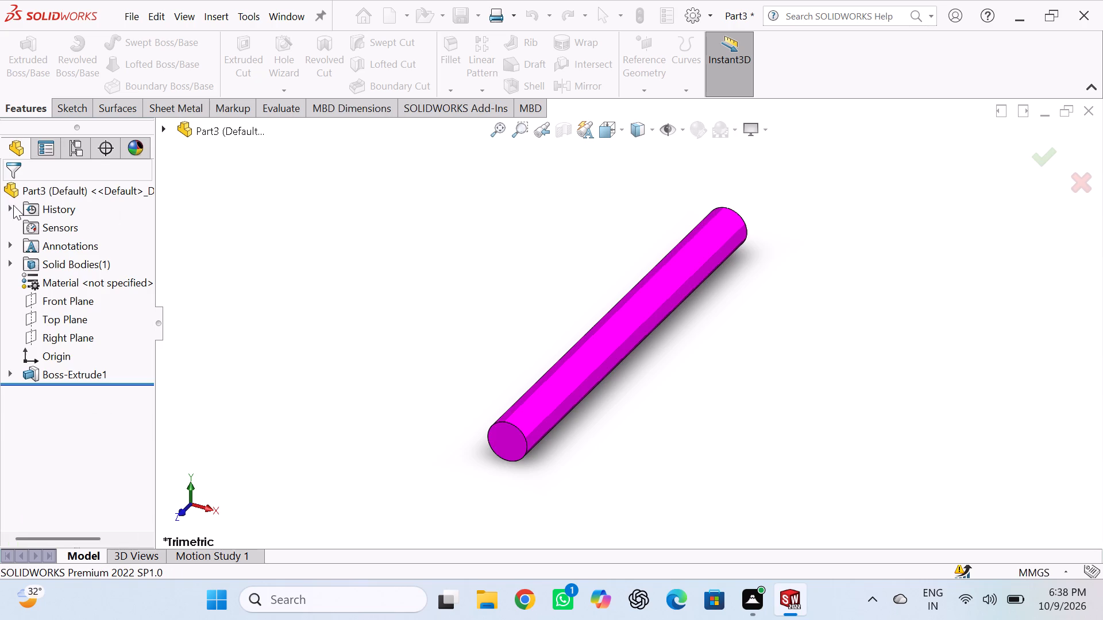
click(363, 315)
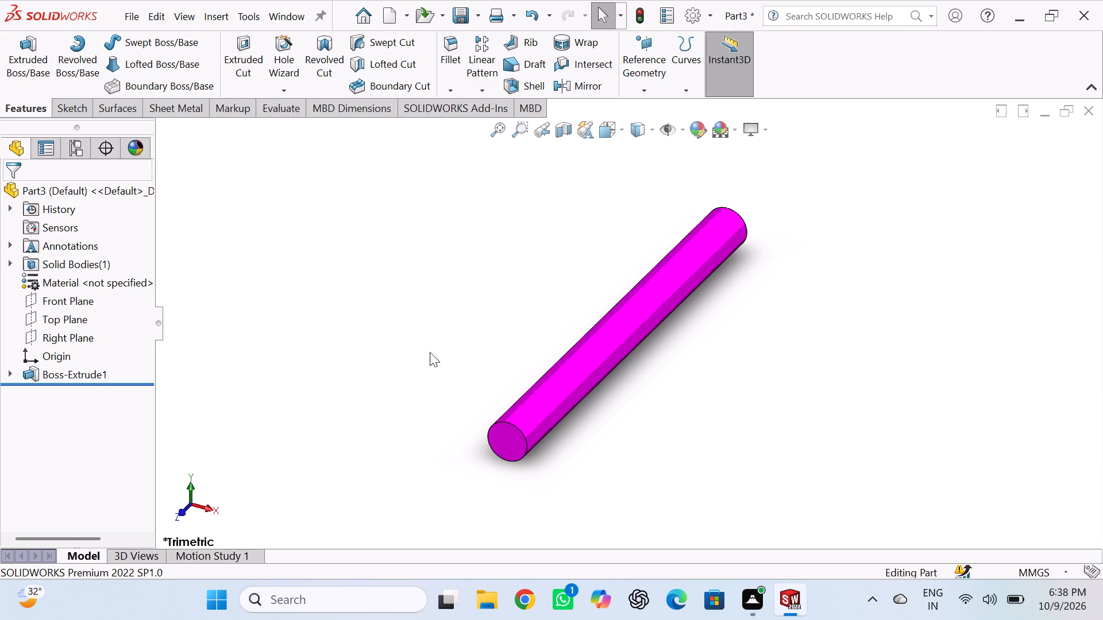
Save the pin as Part3 in the solid work parts folder, as a SOLIDWORKS Part.
middle_drag(404, 307, 494, 319)
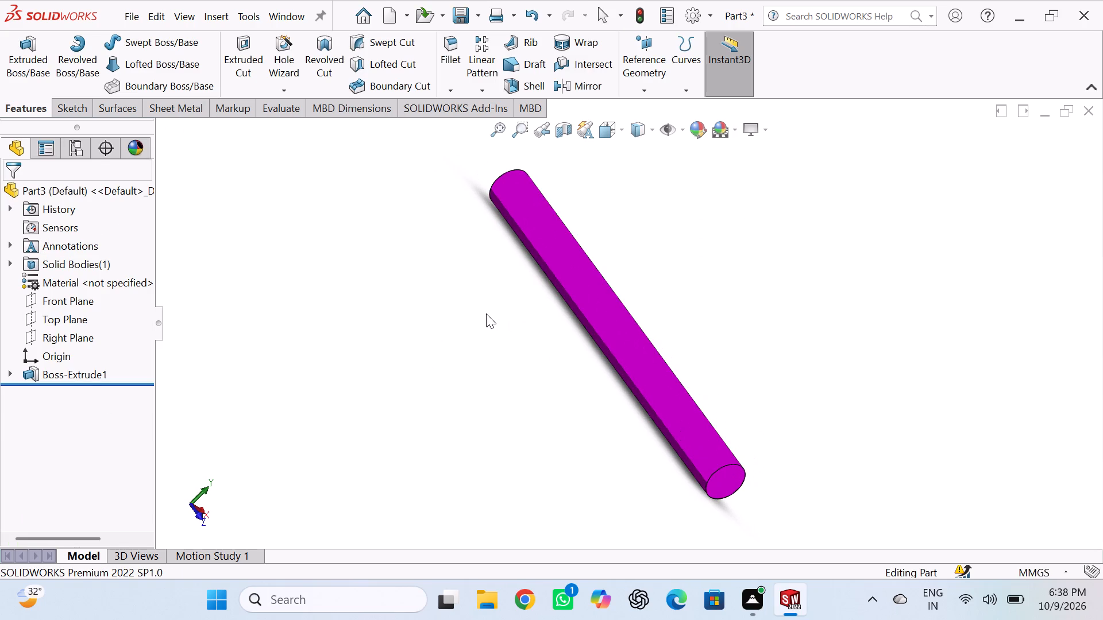
key(ctrl+s)
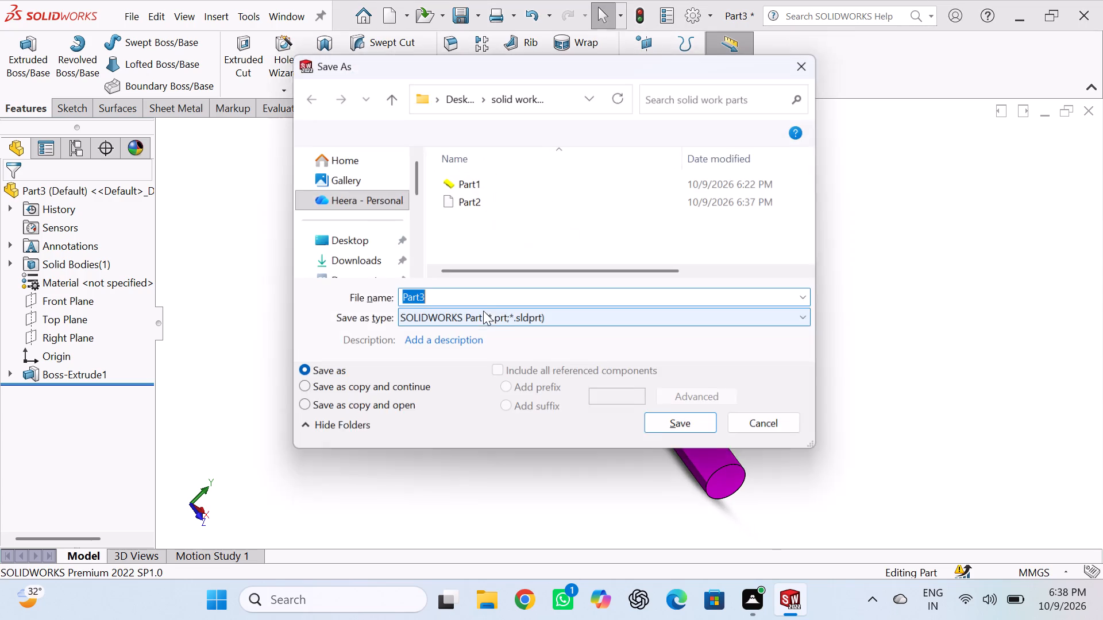
click(700, 428)
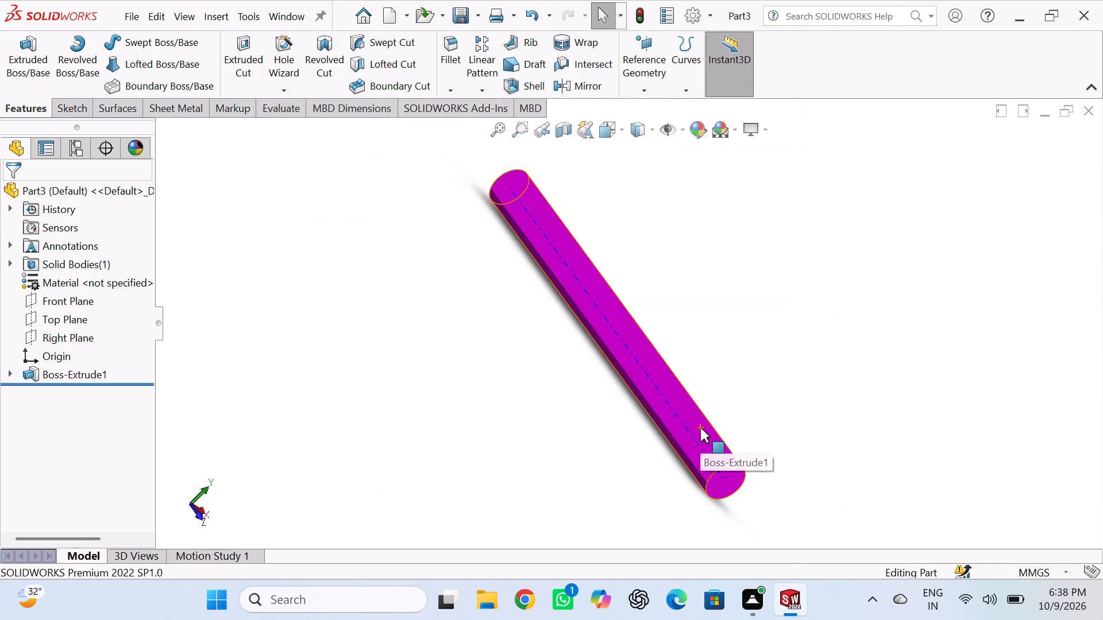
Create another new part document.
key(ctrl+n)
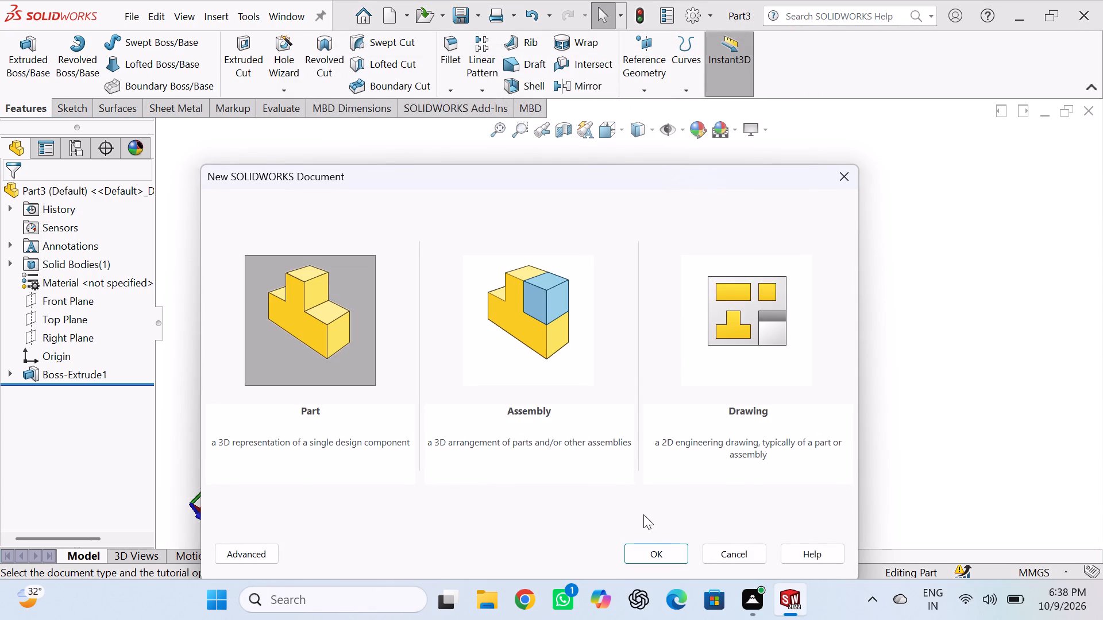
click(658, 555)
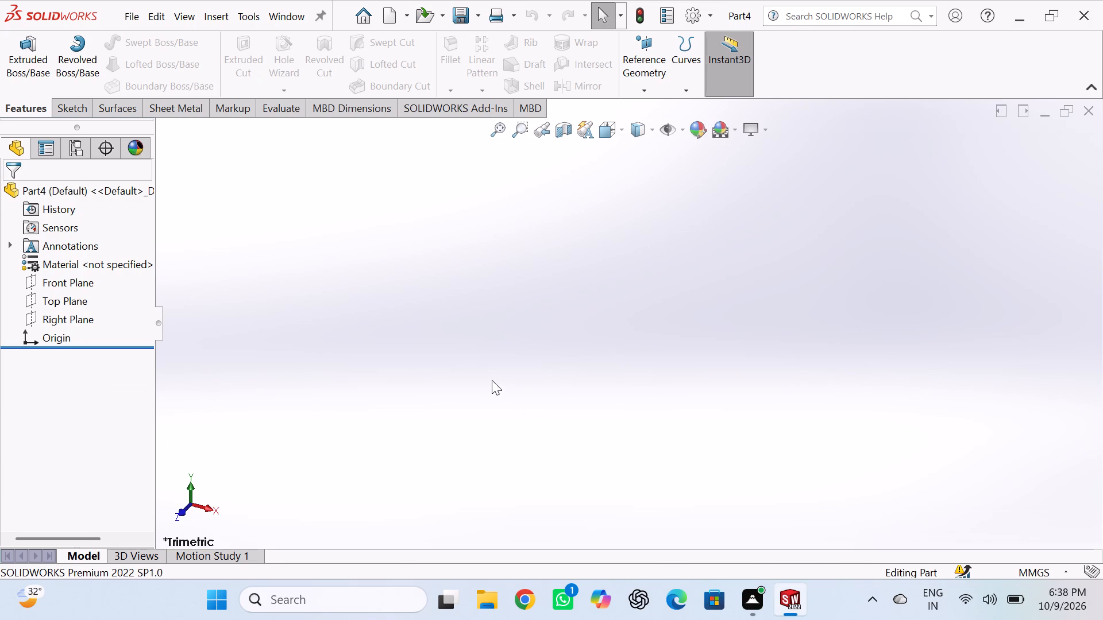
Sketch a circle centred on the origin on the Front Plane and set its diameter to 5 mm.
click(79, 285)
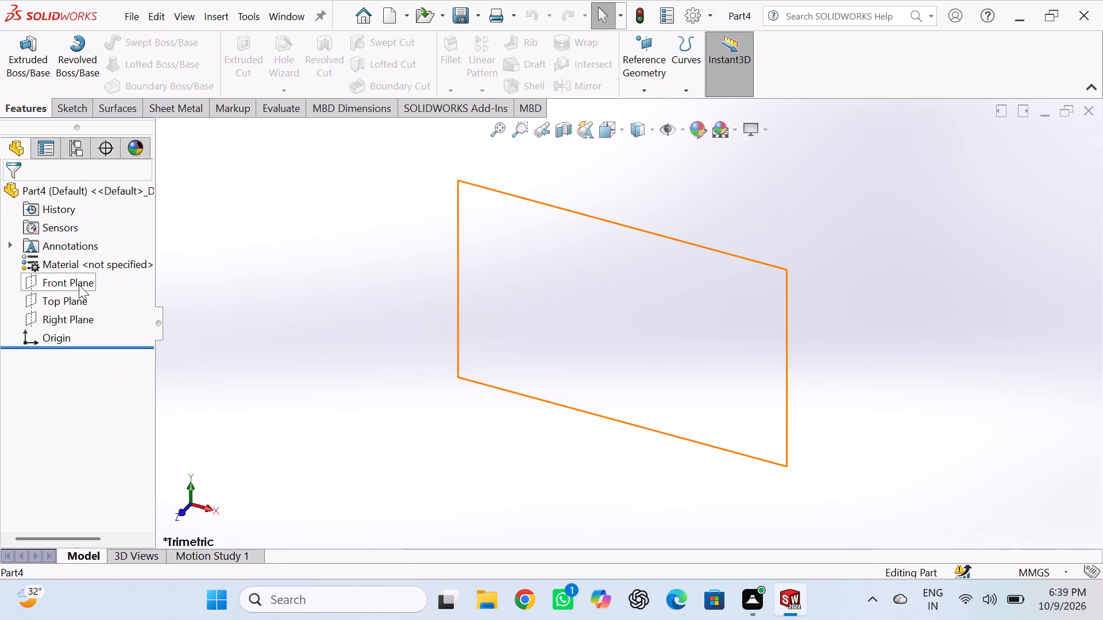
click(97, 264)
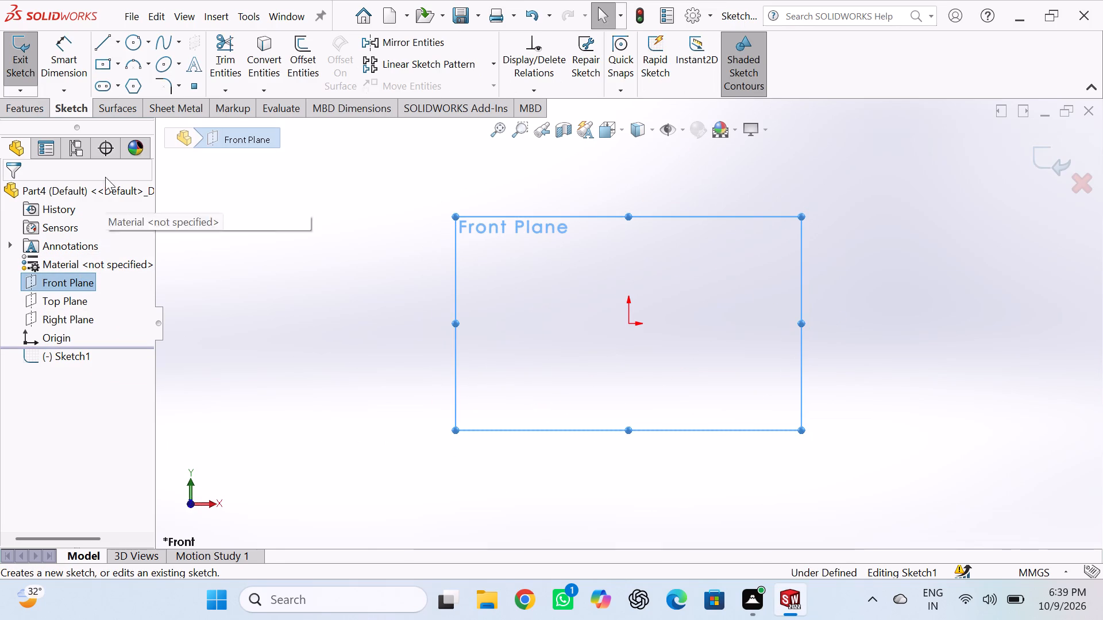
click(128, 45)
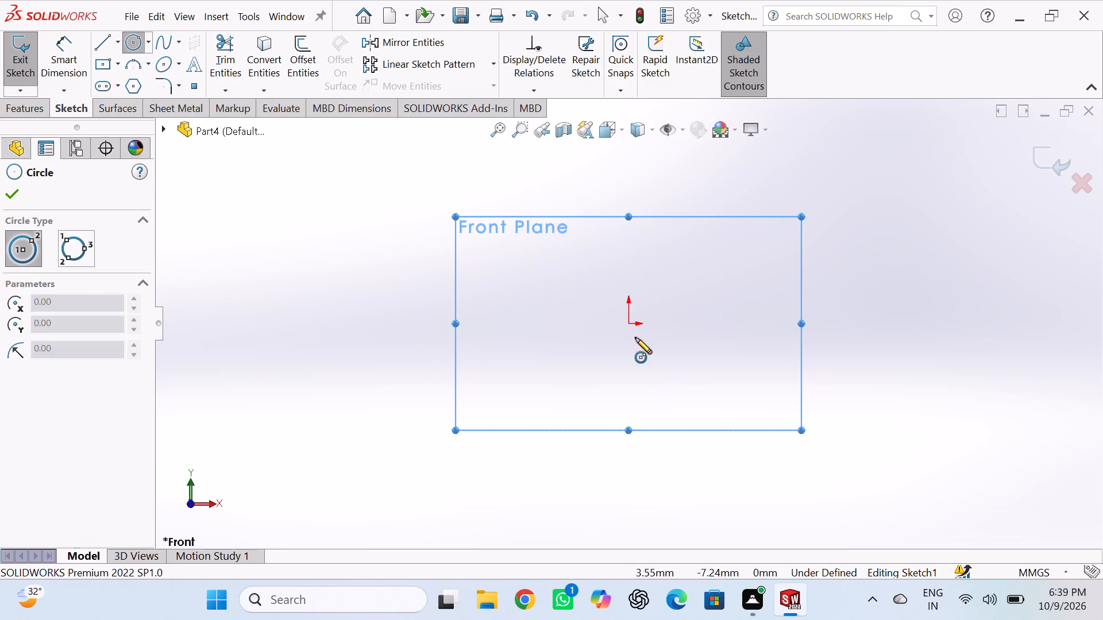
click(627, 325)
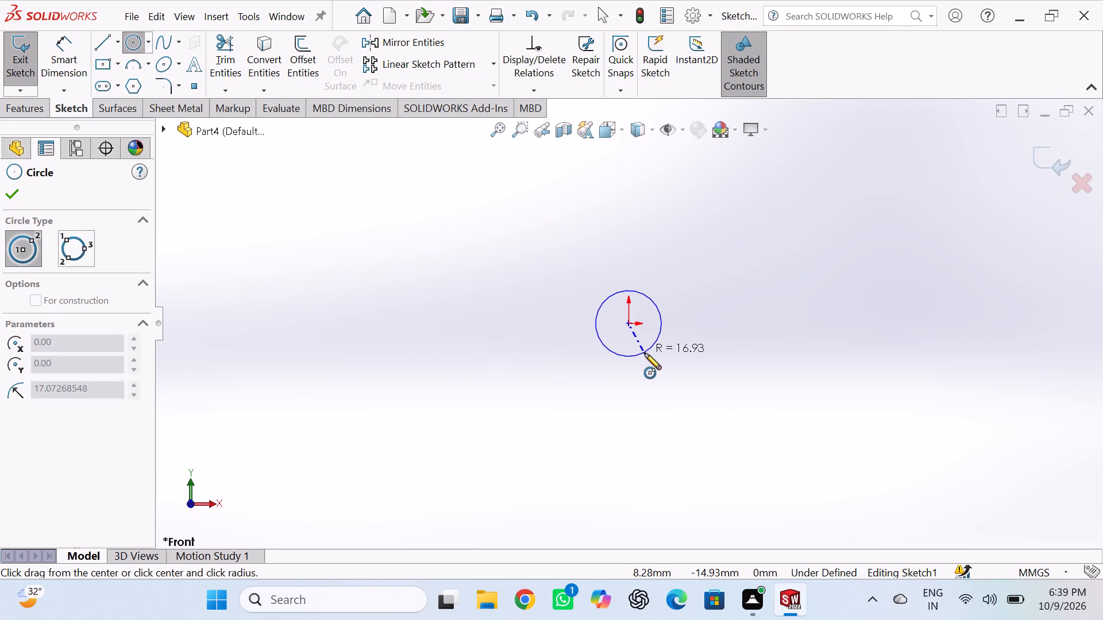
click(645, 353)
click(71, 51)
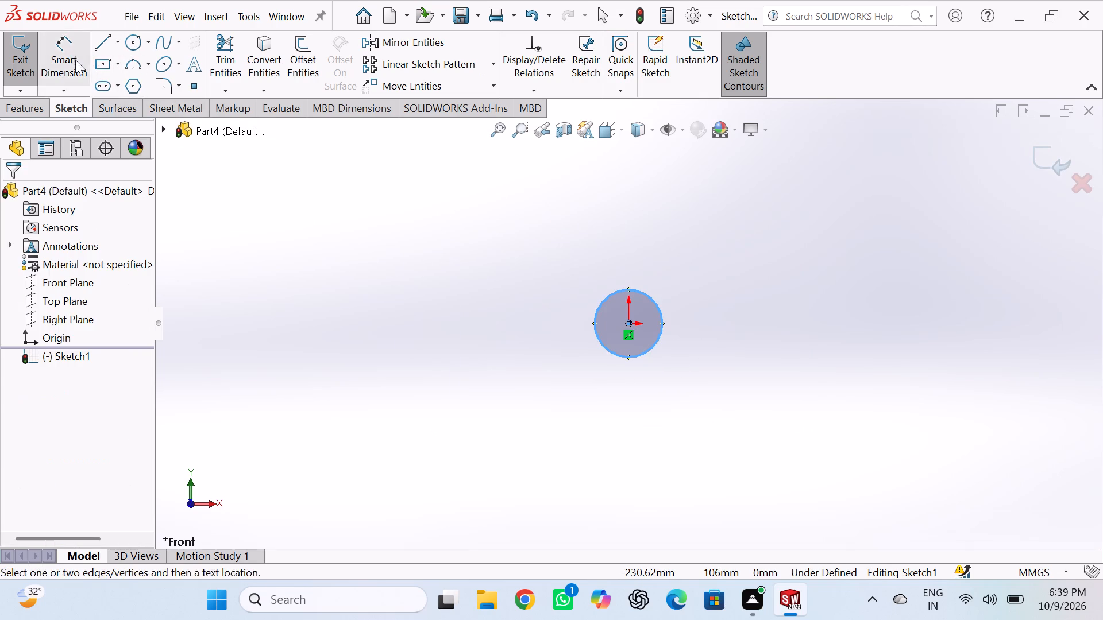
click(594, 330)
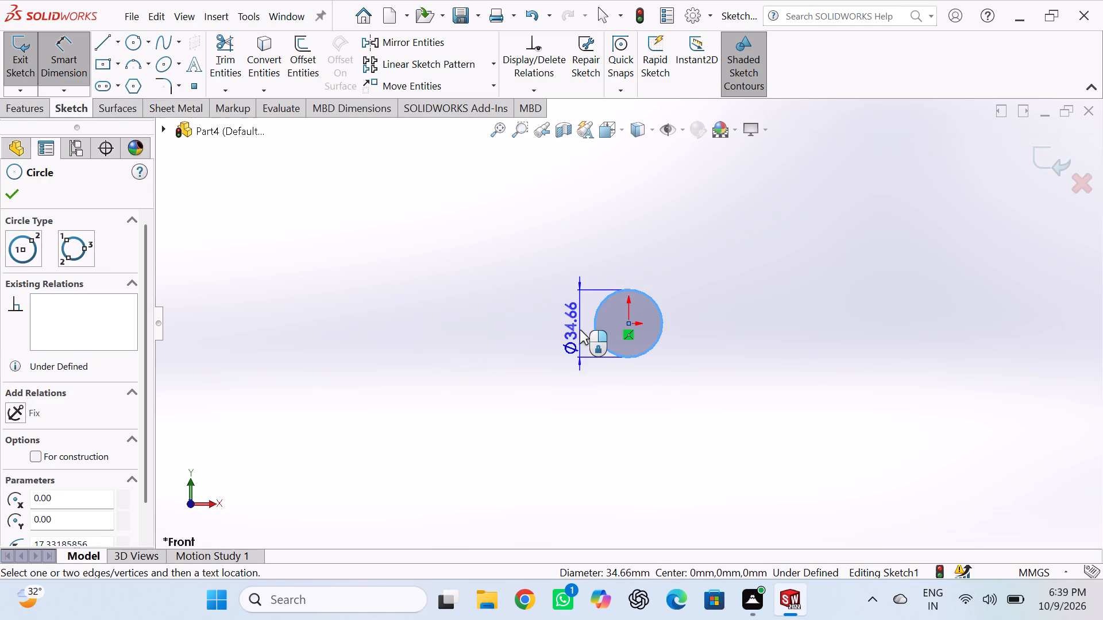
click(573, 330)
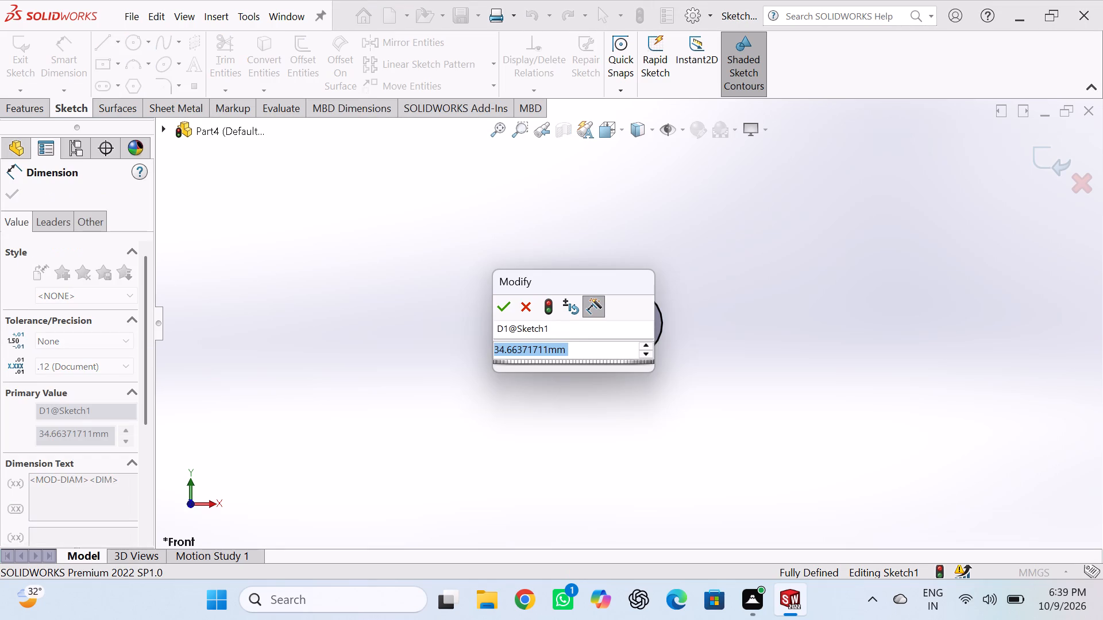
key(5)
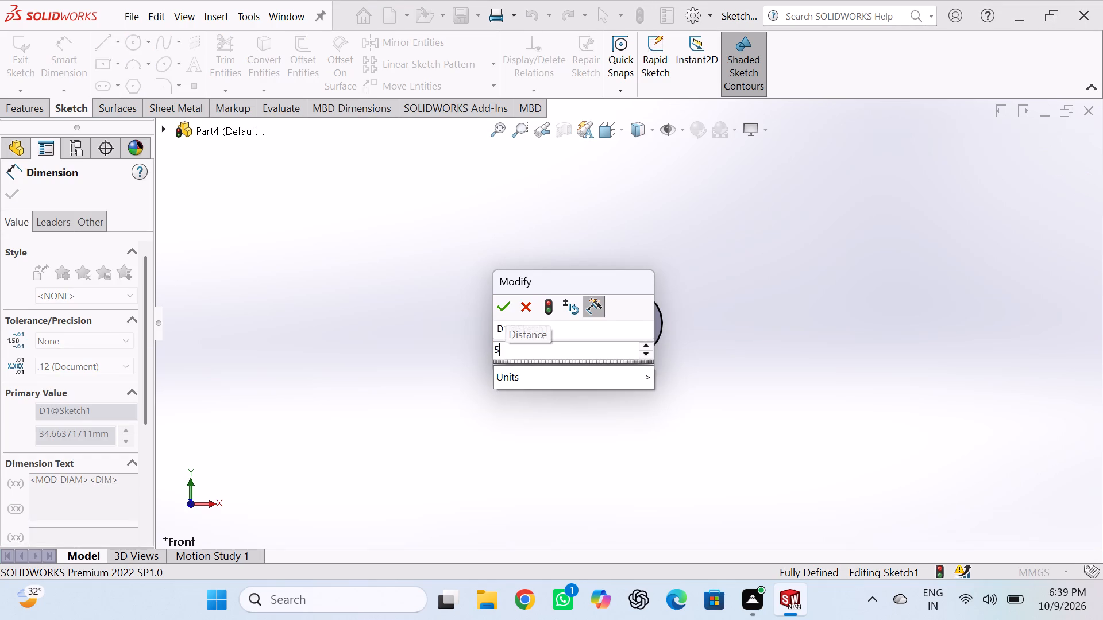
key(Return)
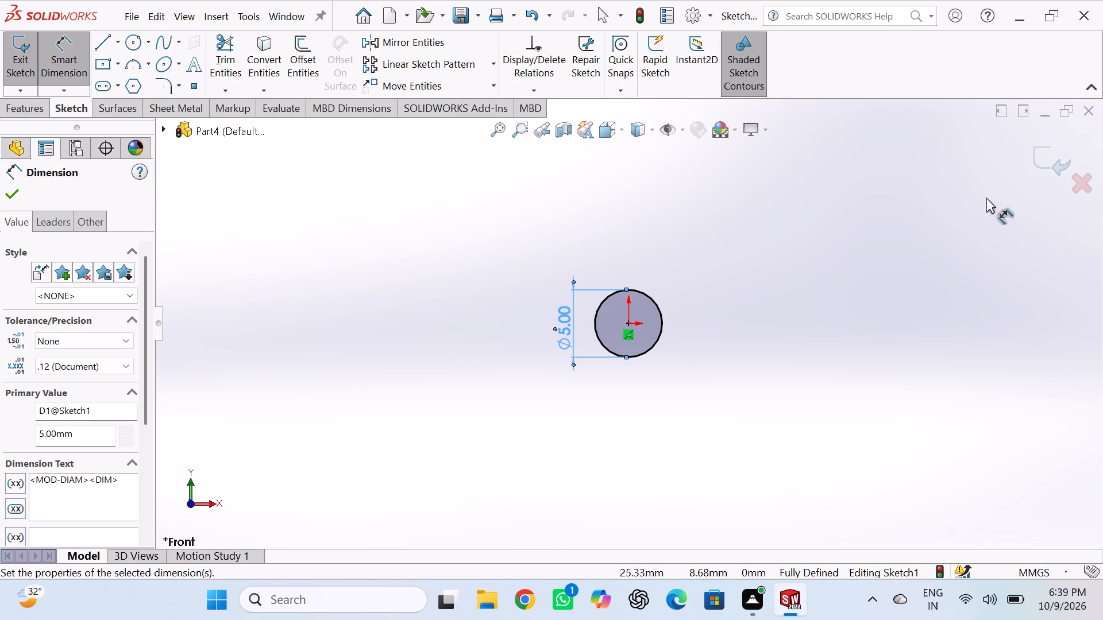
click(1047, 162)
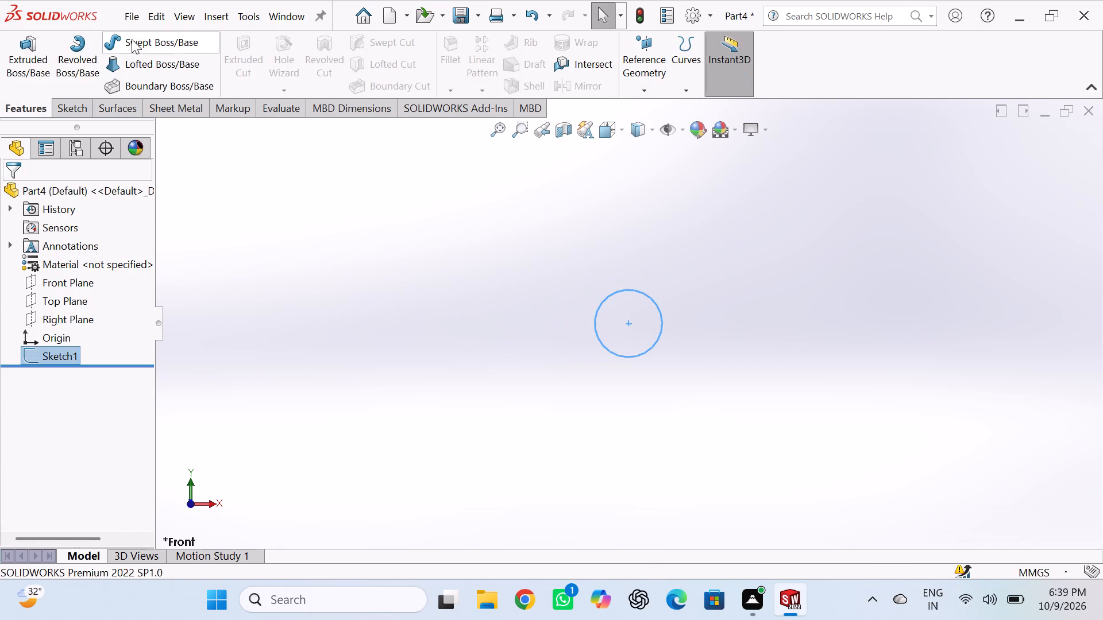
Extrude the circle 5 mm with the Mid Plane end condition to form a short cylinder.
click(36, 55)
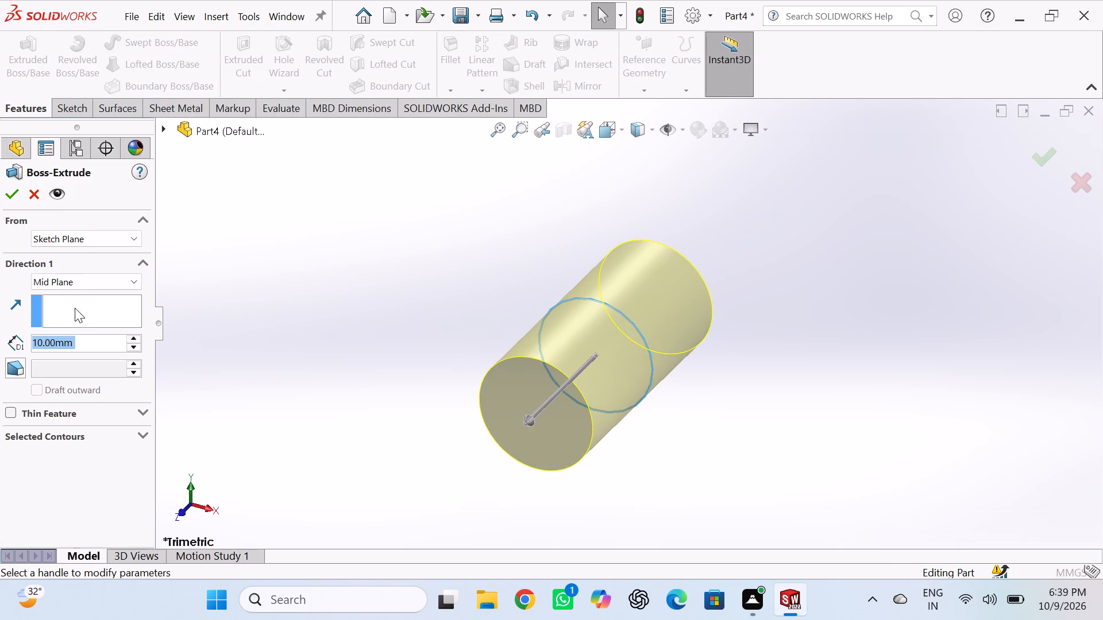
double_click(94, 343)
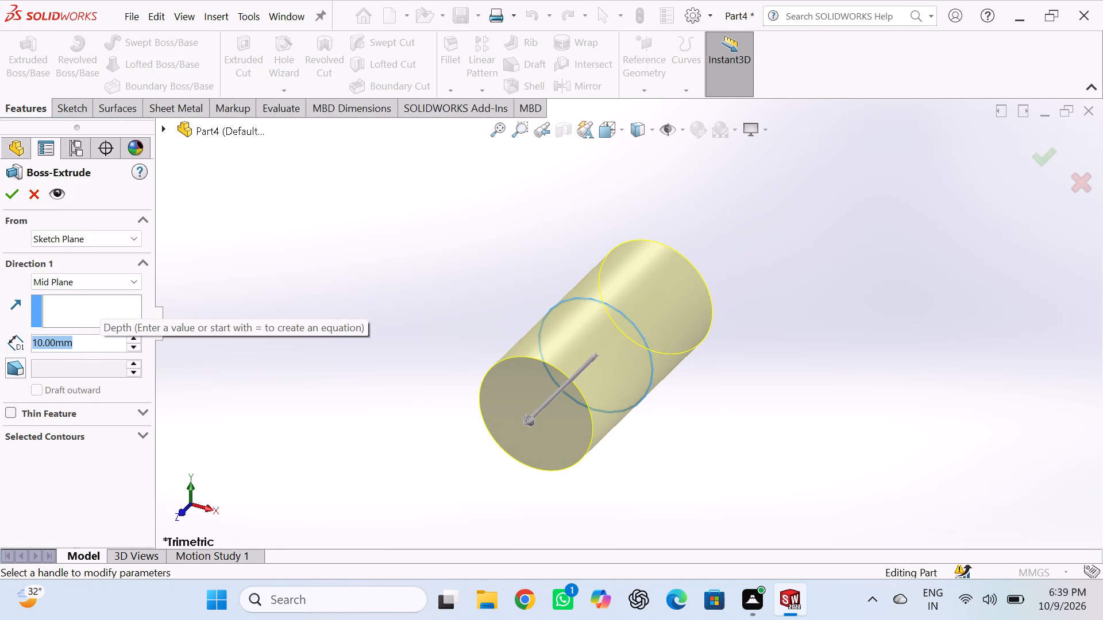
key(5)
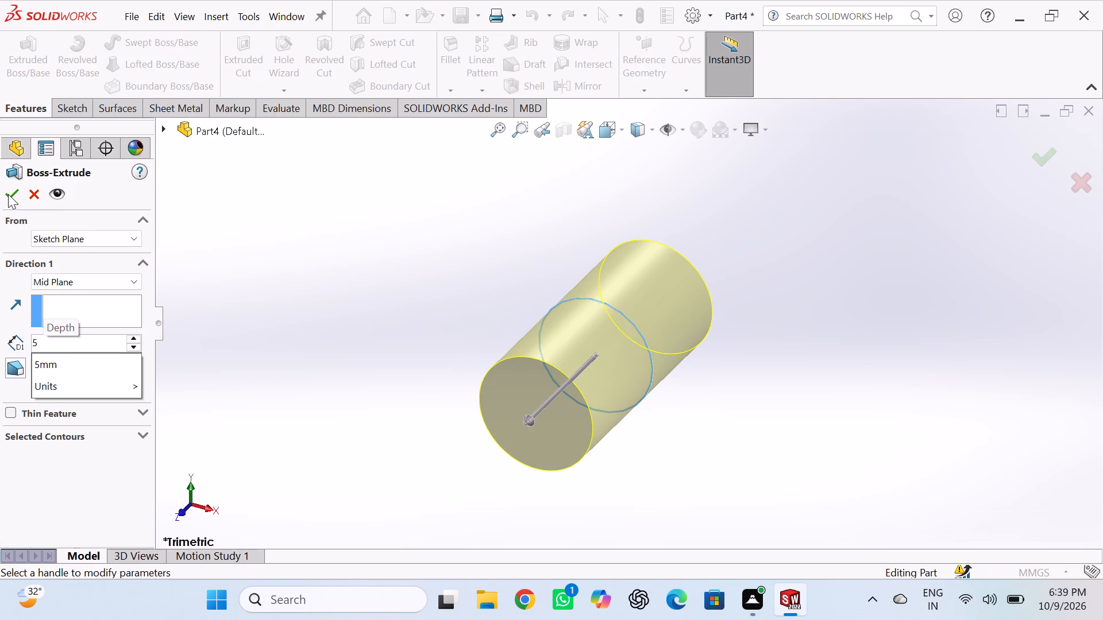
double_click(8, 194)
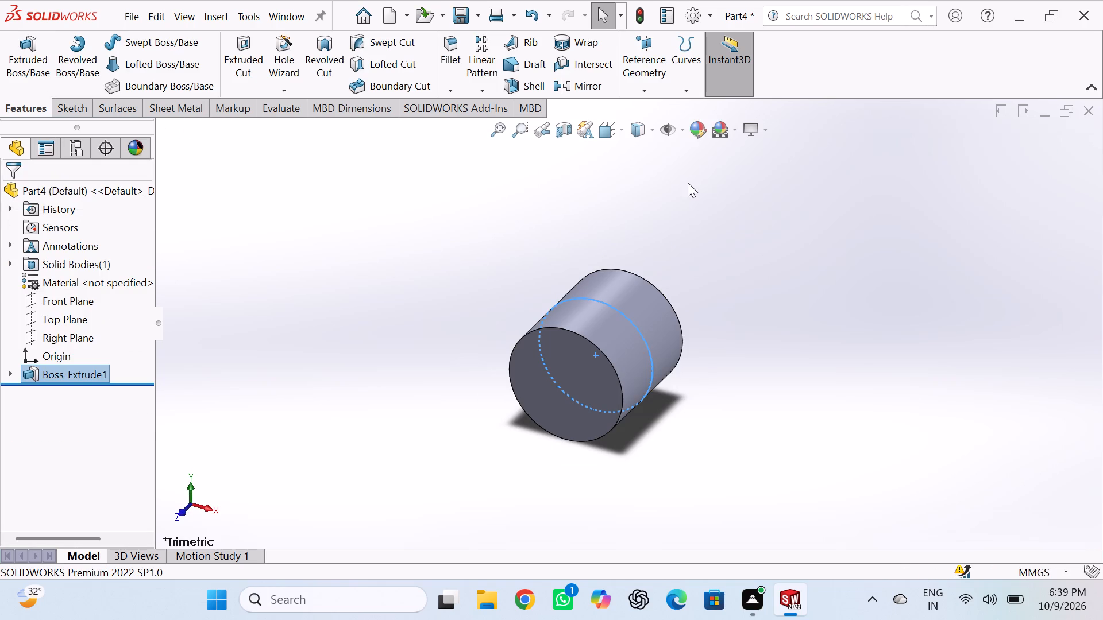
click(674, 171)
Apply the Plain White scene to the cylinder part and turn on the Cartoon view effect.
click(736, 134)
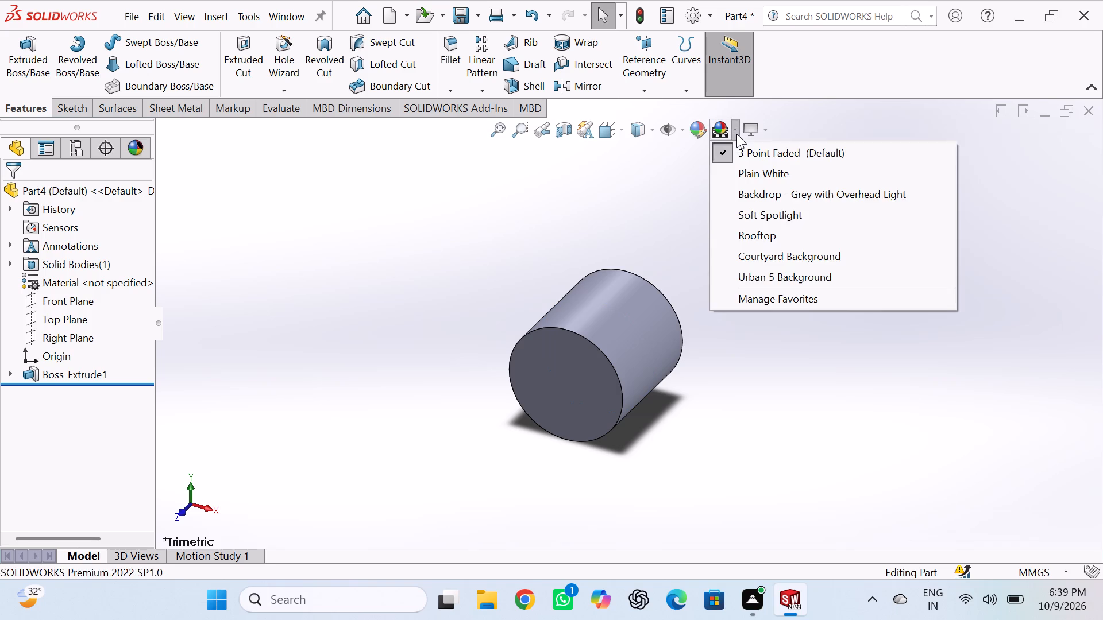
click(748, 179)
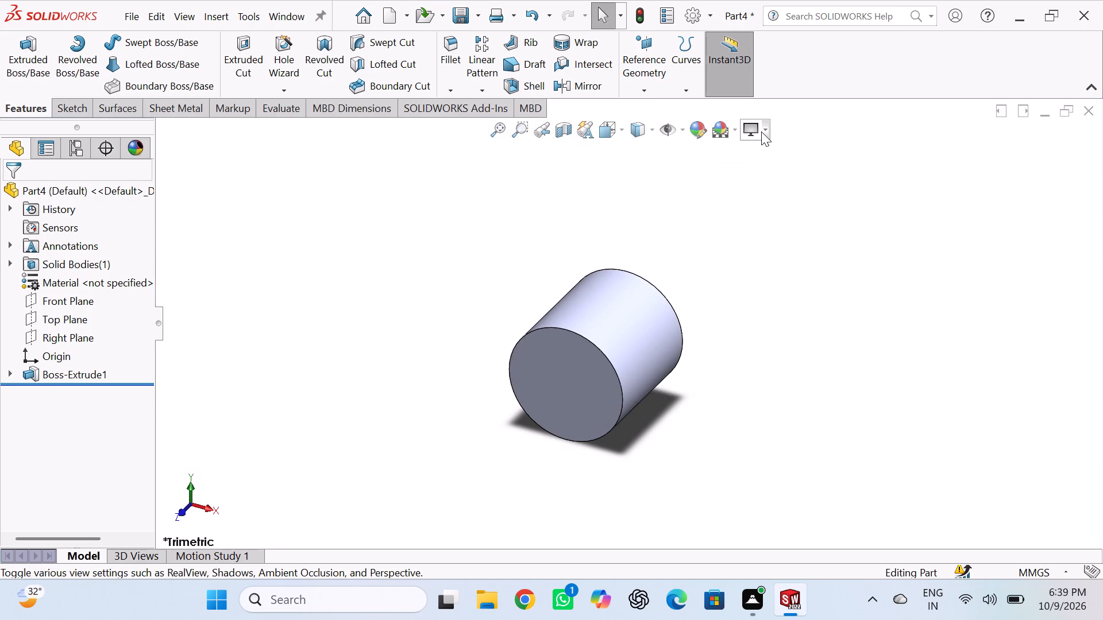
click(761, 131)
click(790, 217)
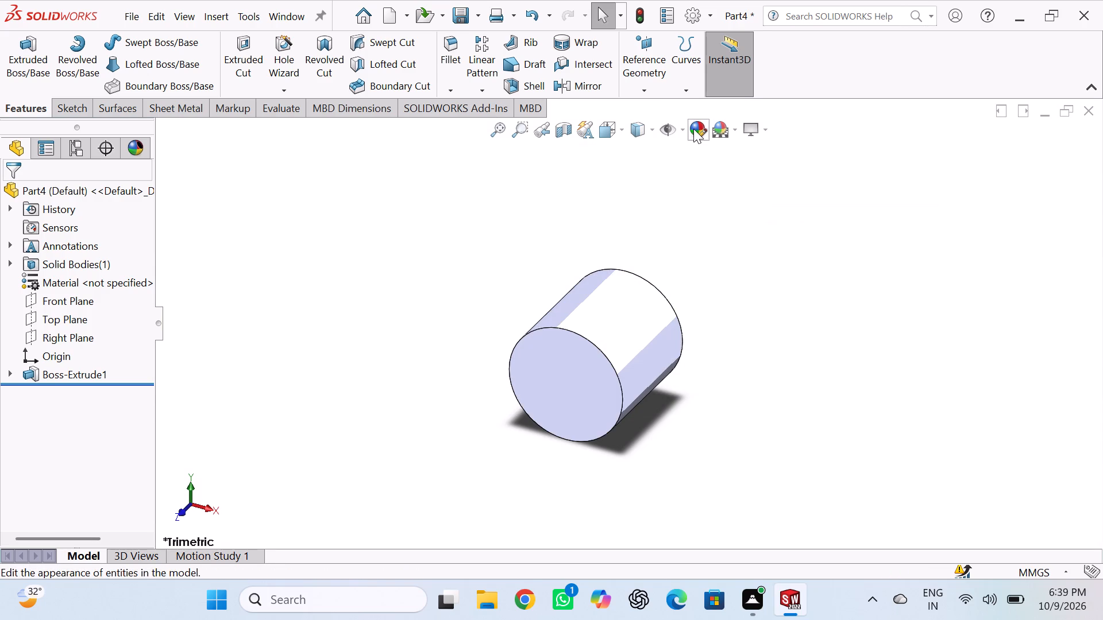
Colour the whole cylinder part red from the standard palette.
click(693, 129)
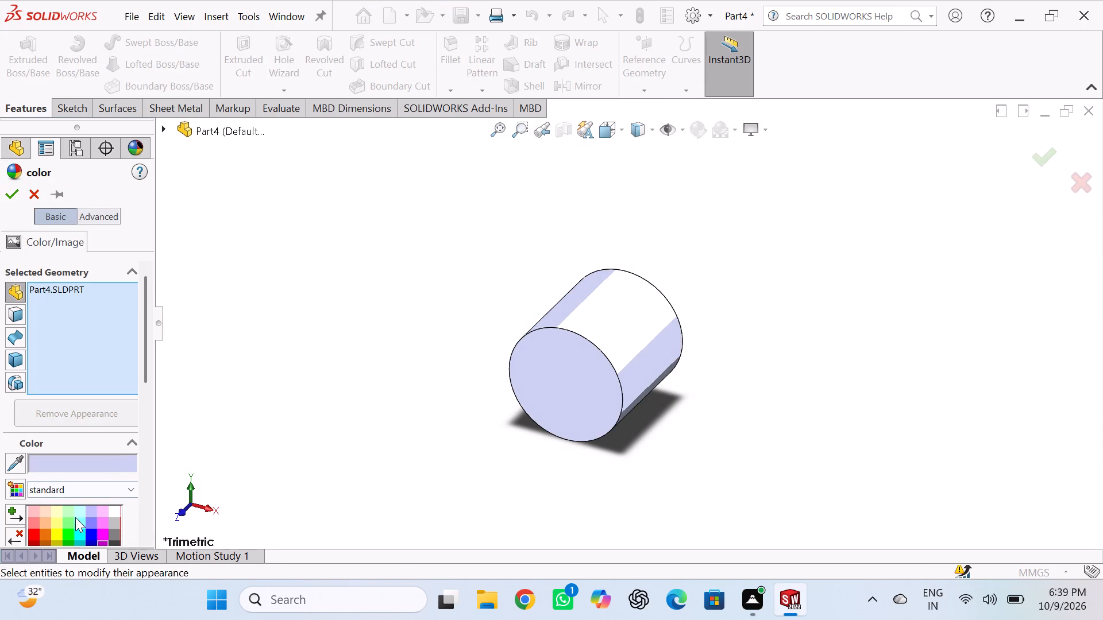
click(34, 534)
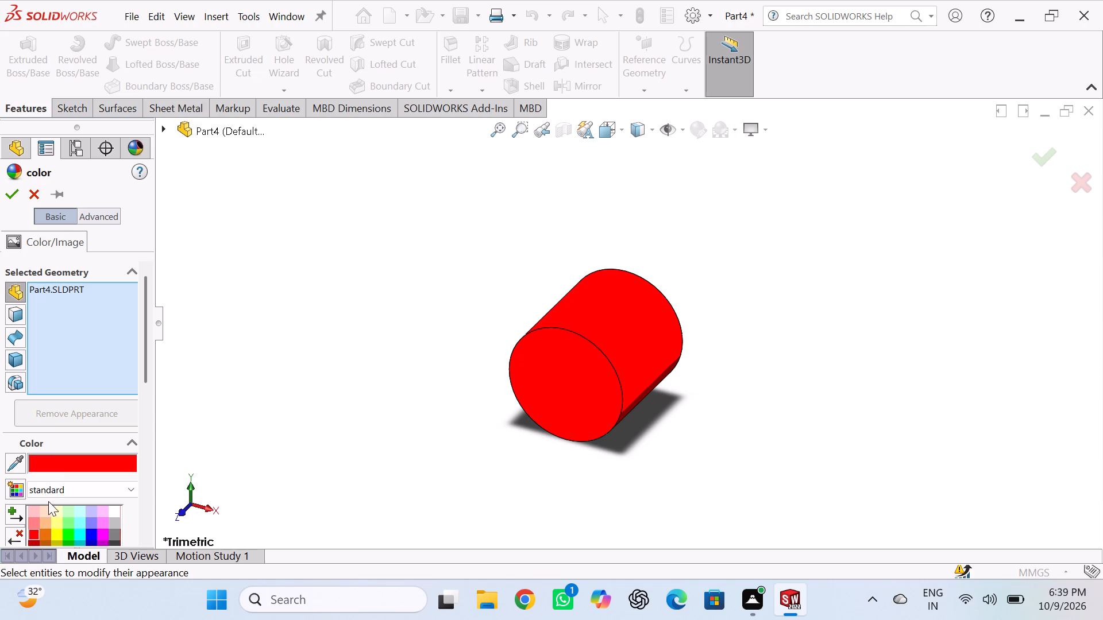
click(5, 193)
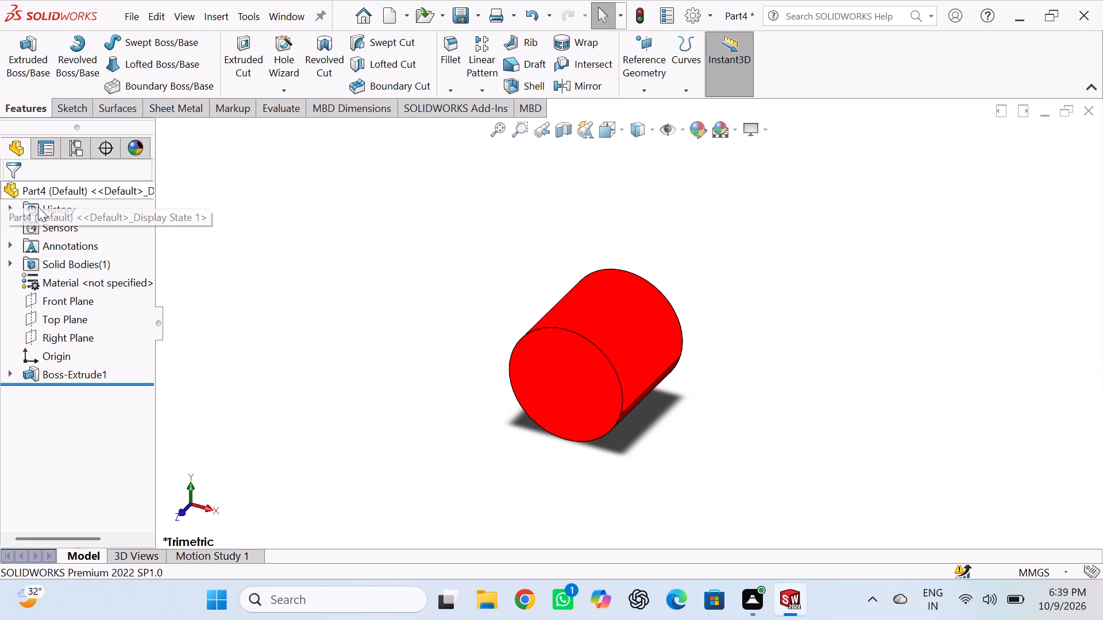
click(388, 258)
Save the cylinder as Part4 in the solid work parts folder, as a SOLIDWORKS Part.
middle_drag(394, 288, 506, 376)
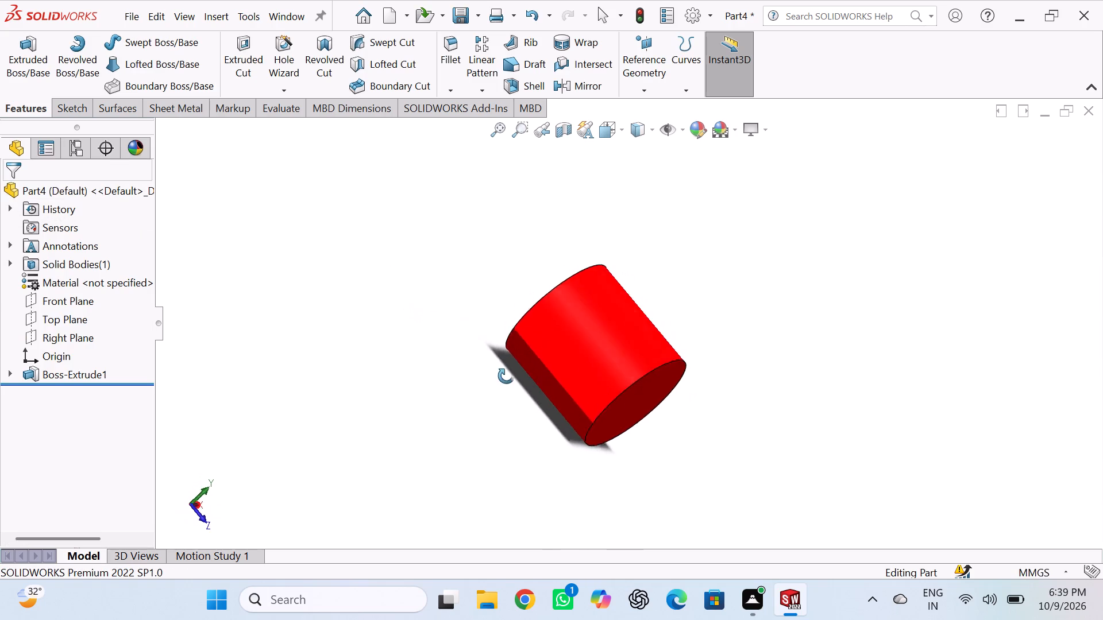
middle_drag(506, 376, 534, 437)
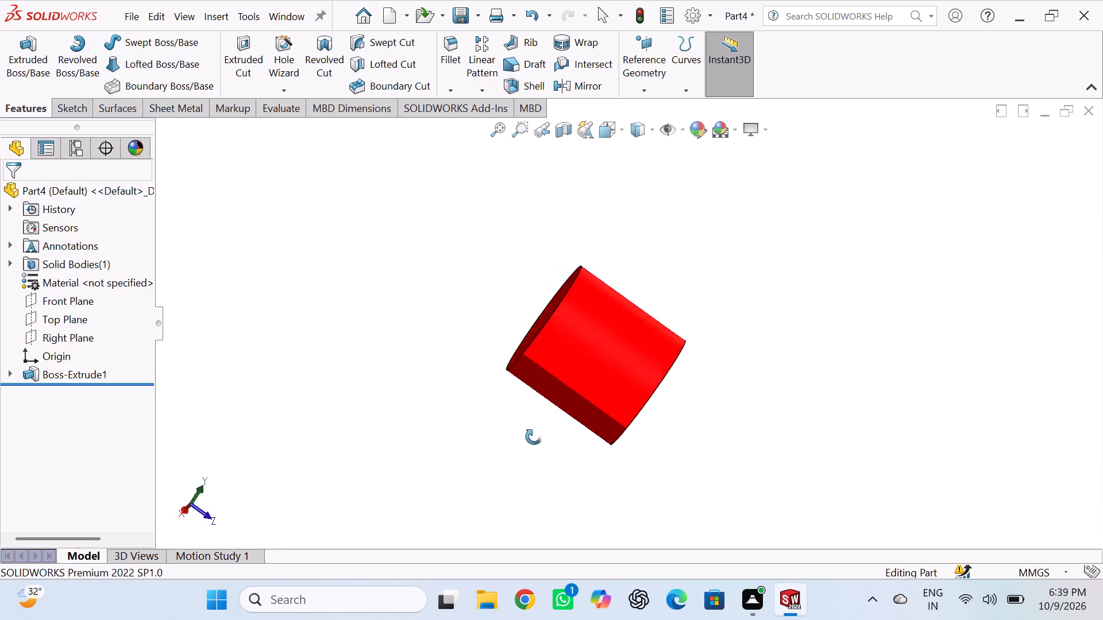
middle_drag(534, 437, 300, 285)
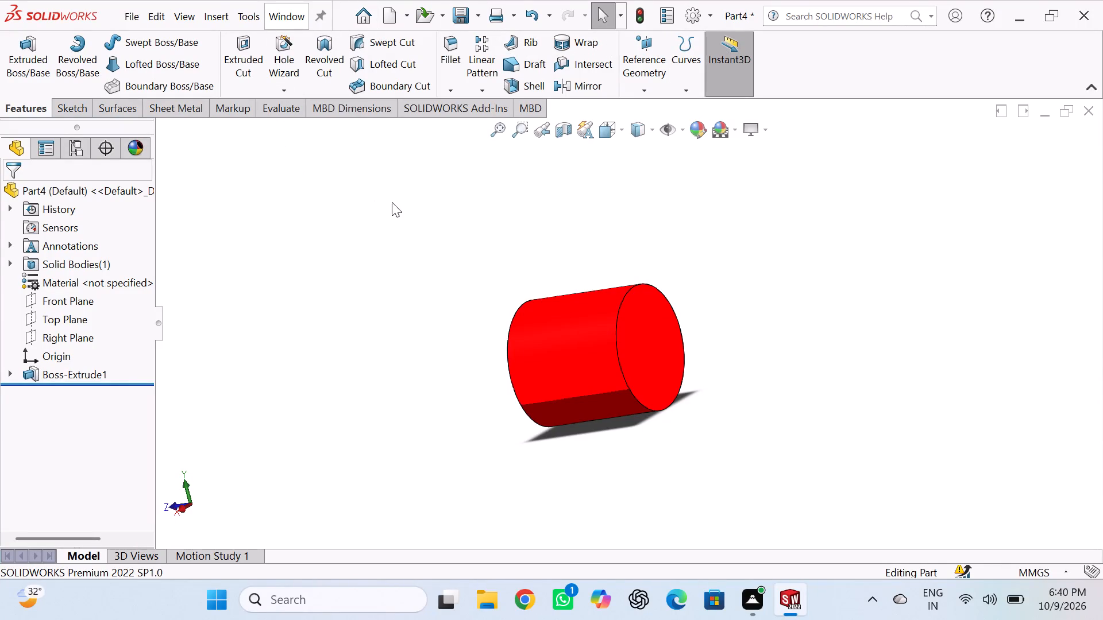
key(ctrl+s)
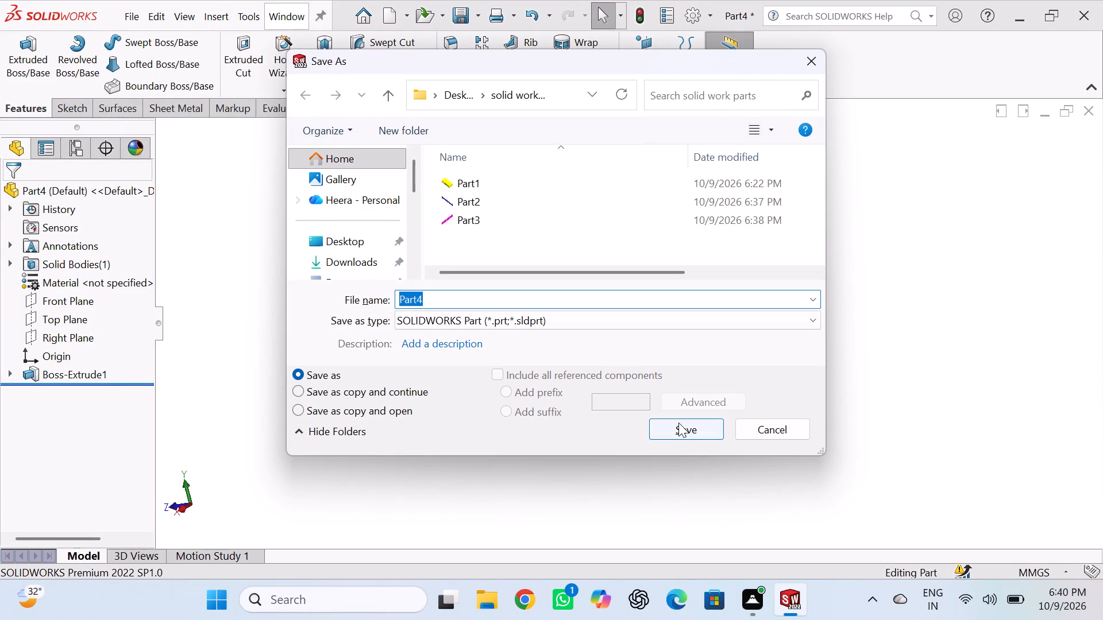
click(679, 424)
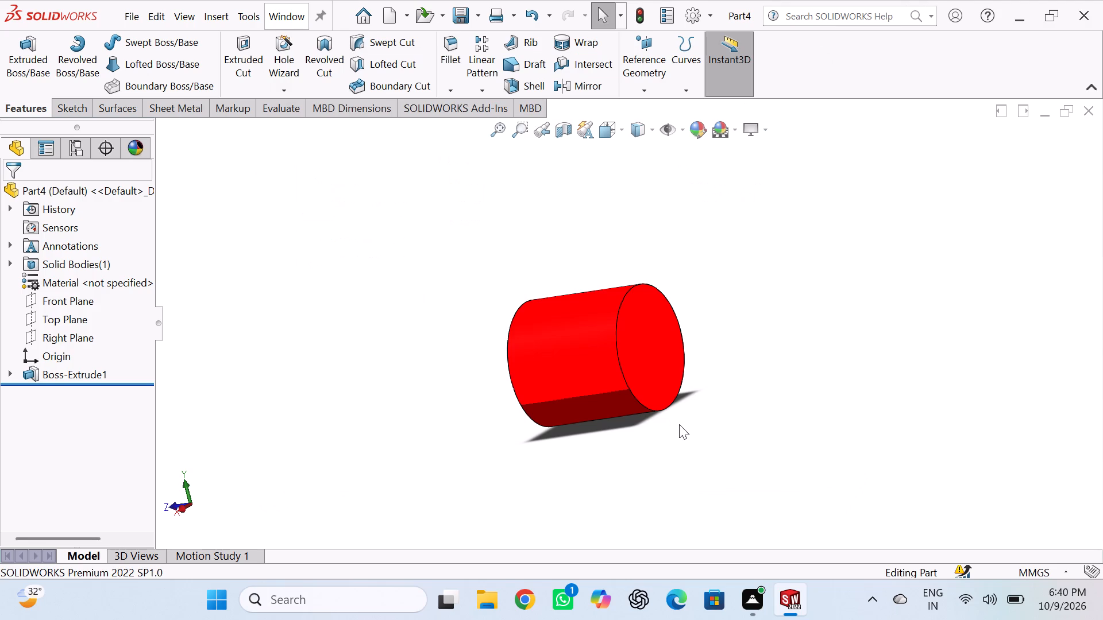
Create a new assembly document and place Part1 in it as the first component.
key(ctrl+n)
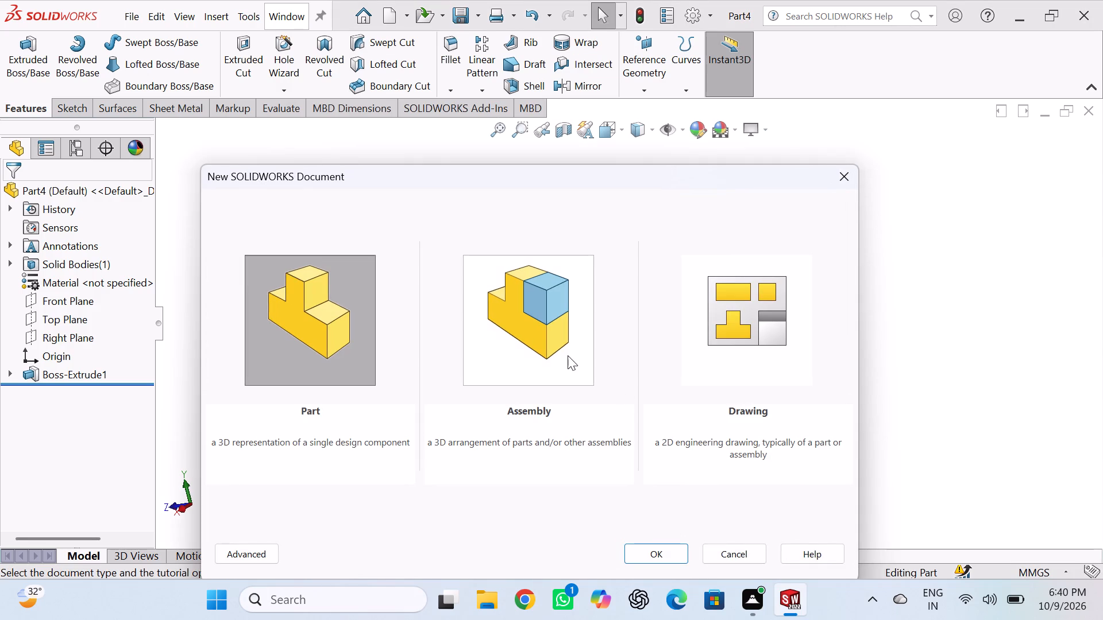
click(568, 355)
click(674, 552)
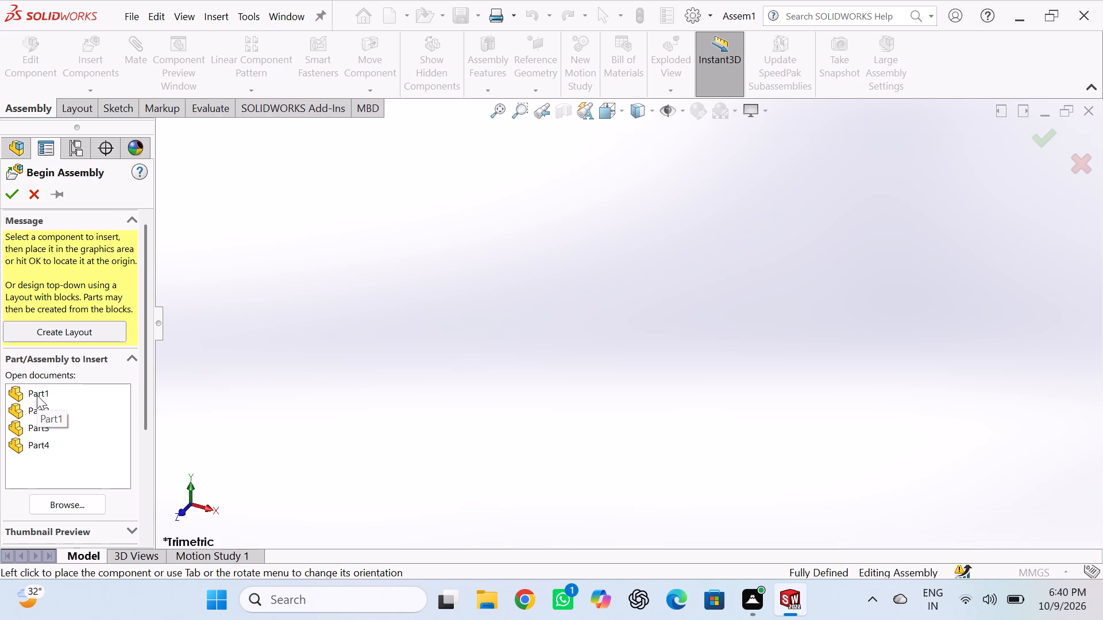
click(37, 395)
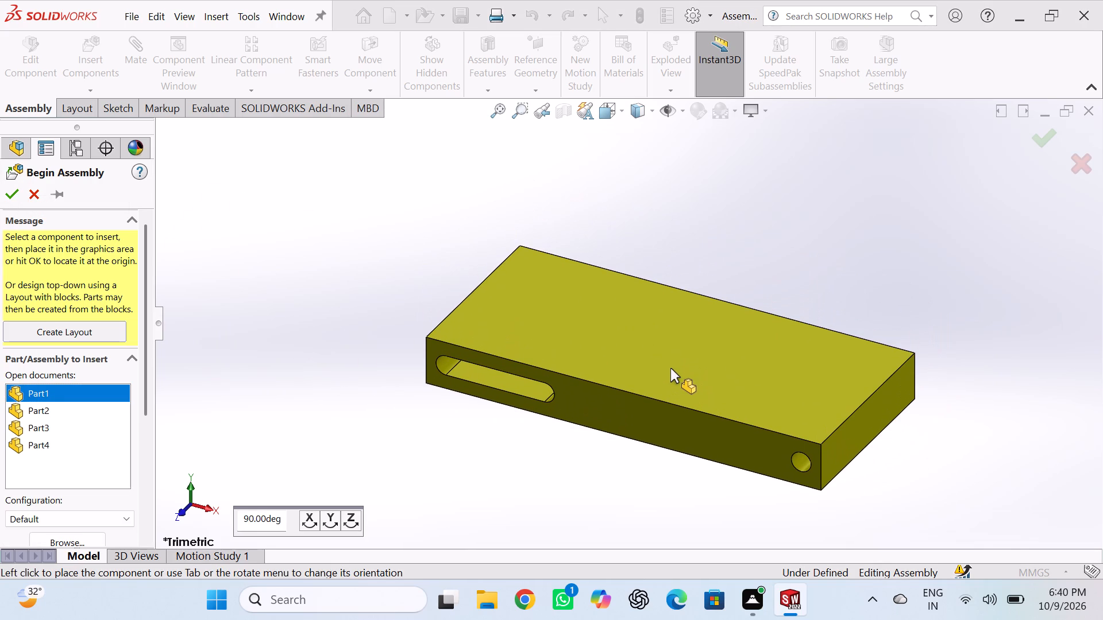
click(670, 368)
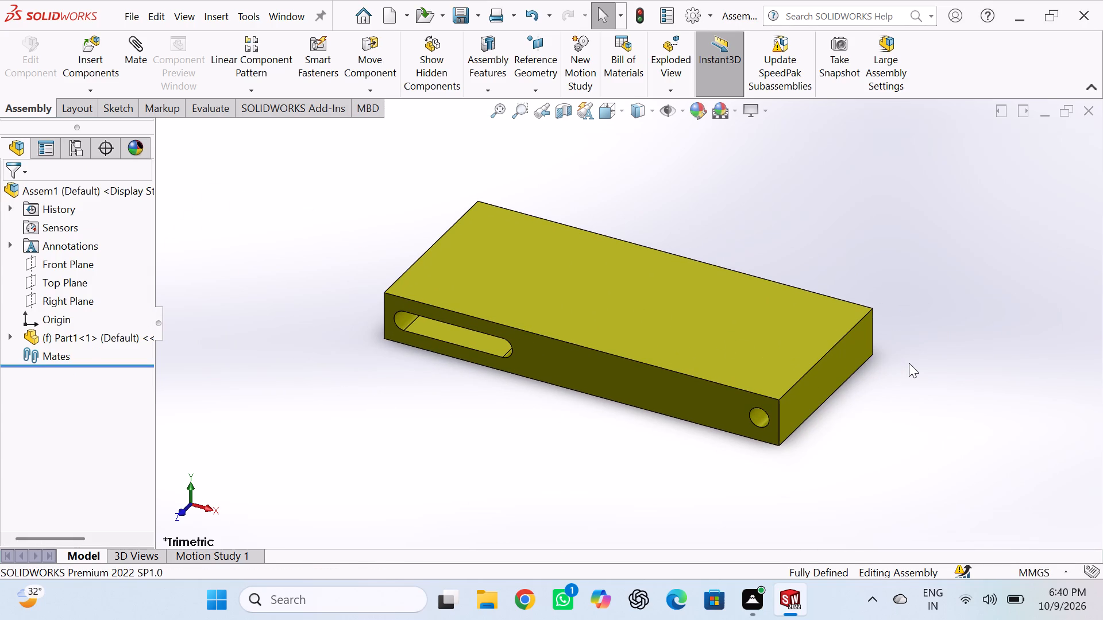
Change Part1 in the assembly from fixed to floating.
right_click(573, 288)
click(611, 273)
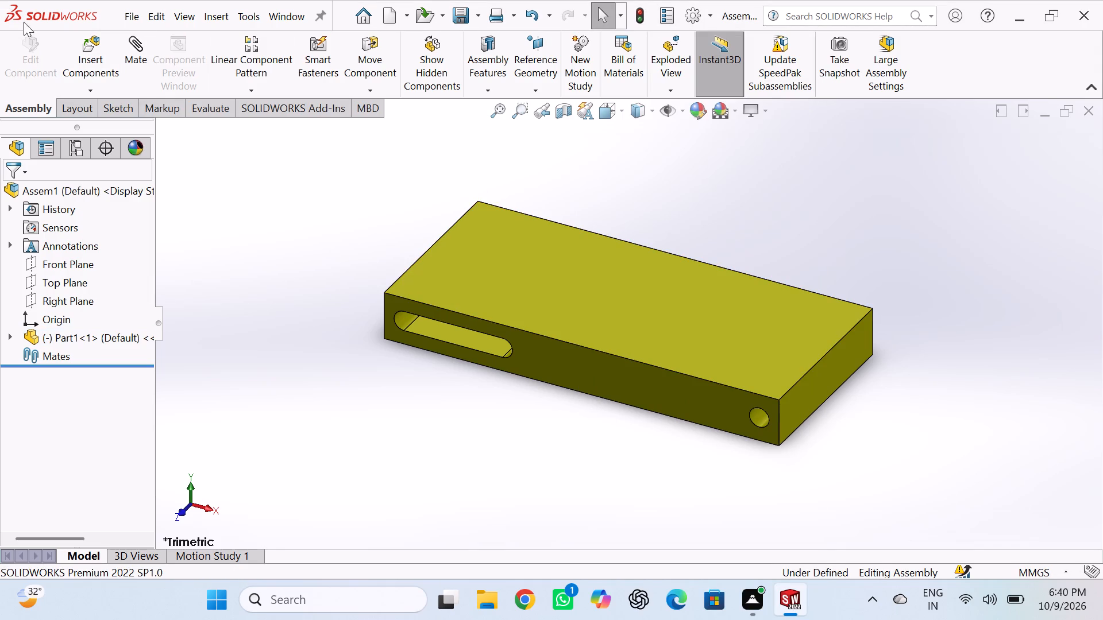
Add a Coincident mate between the assembly's Front Plane and Part1's Front Plane.
click(135, 58)
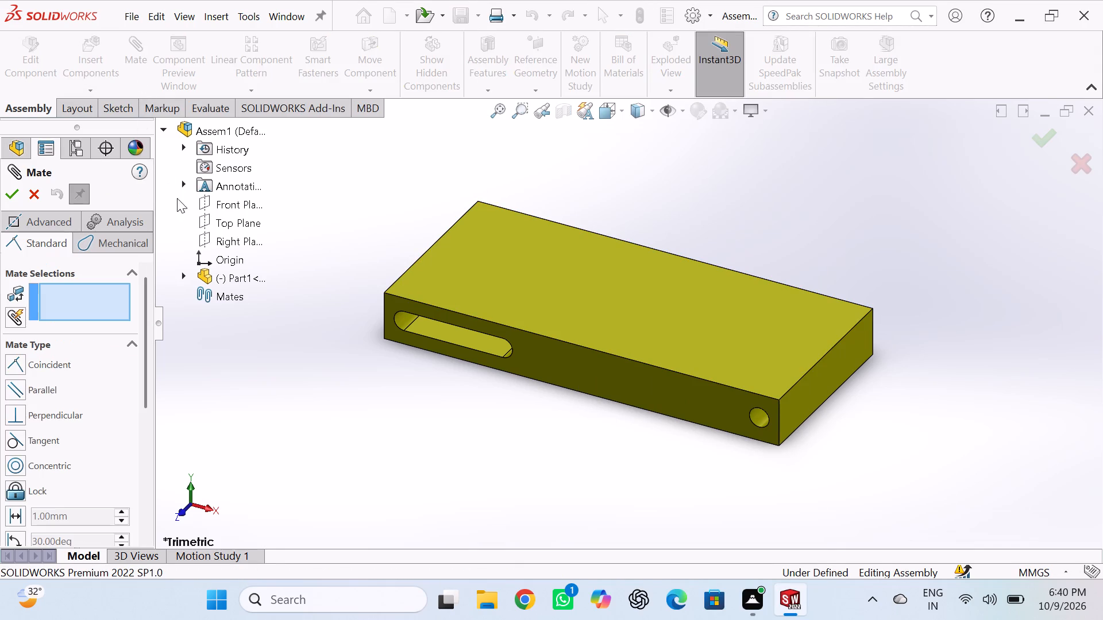
click(184, 274)
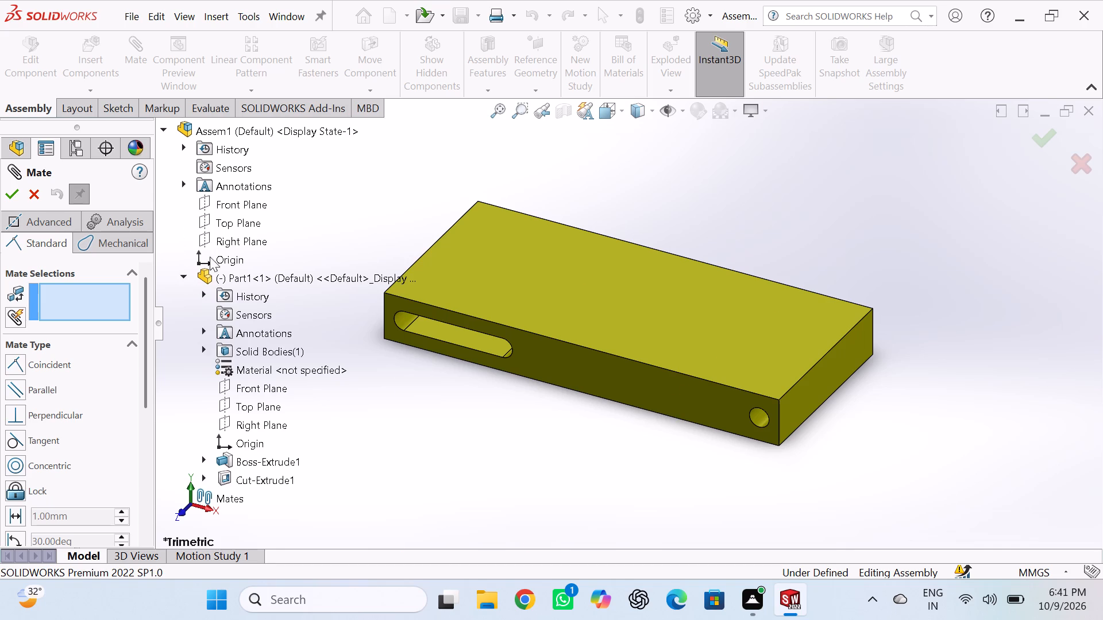
double_click(240, 200)
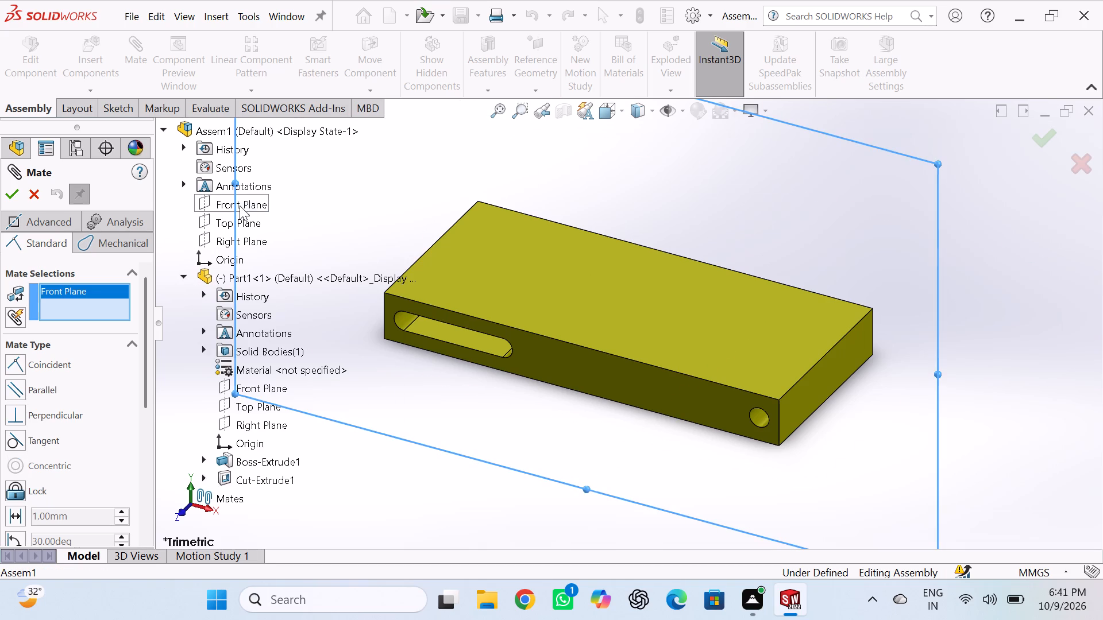
click(255, 387)
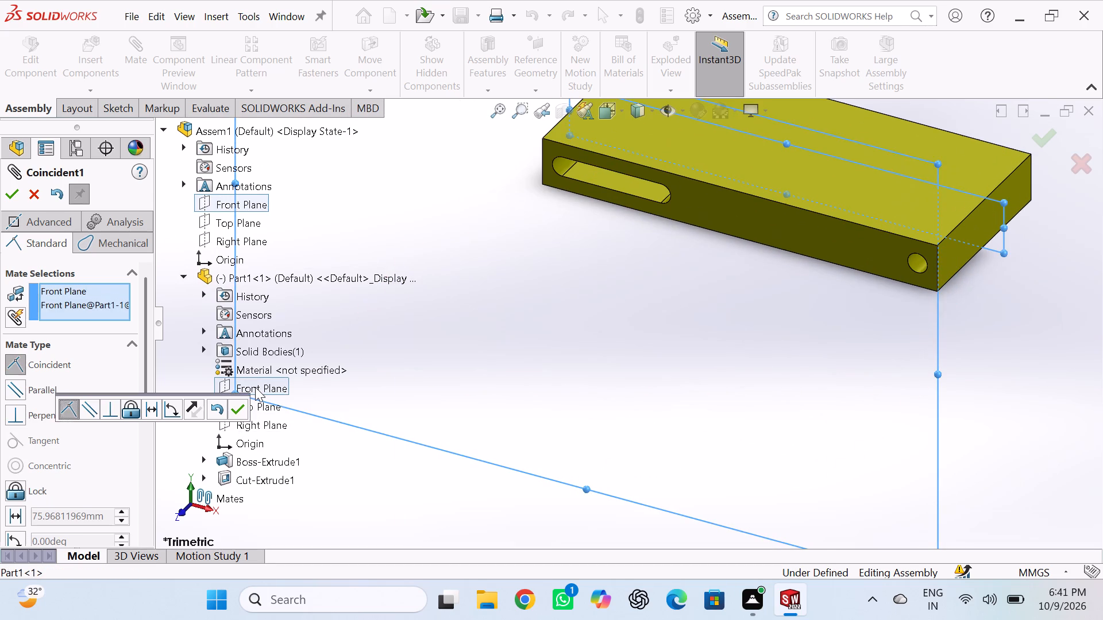
click(234, 412)
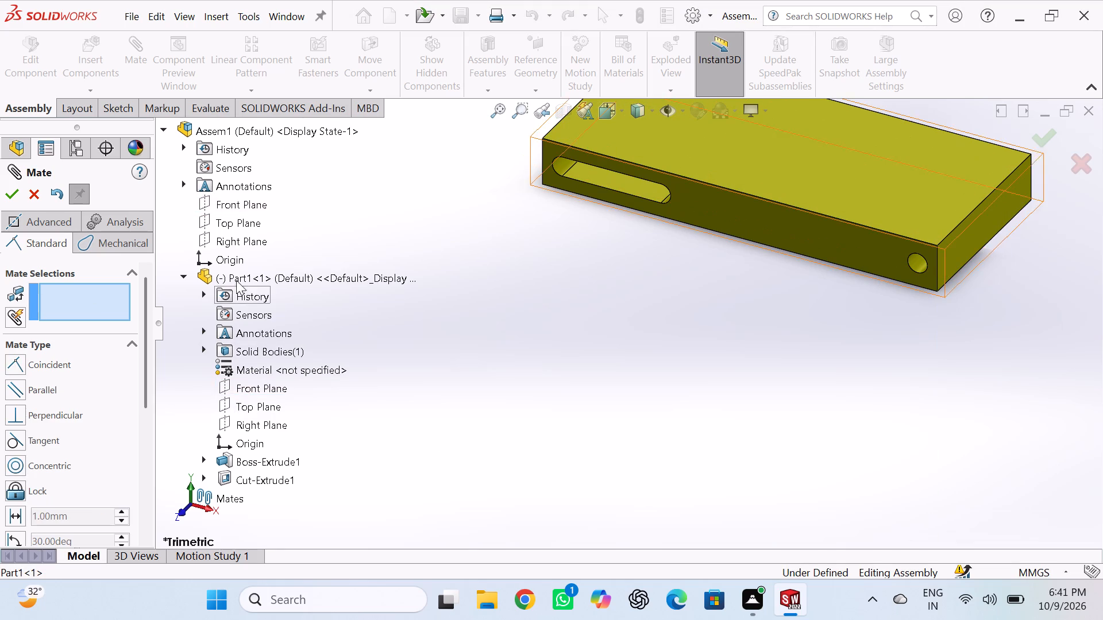
Add a Coincident mate between the assembly's Top Plane and Part1's Top Plane.
click(229, 224)
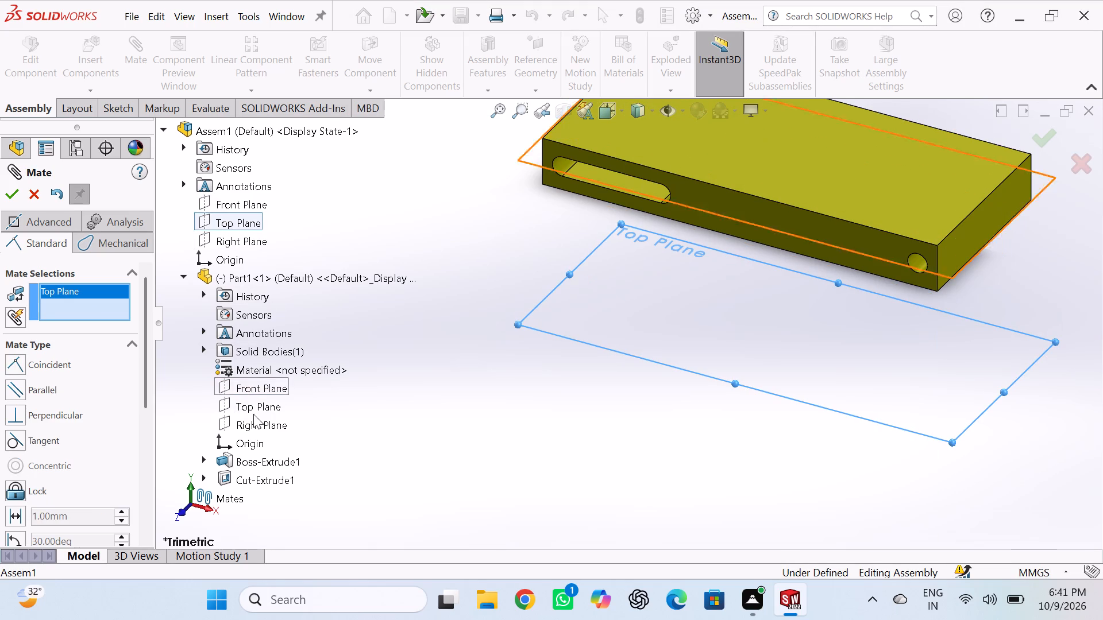
click(260, 413)
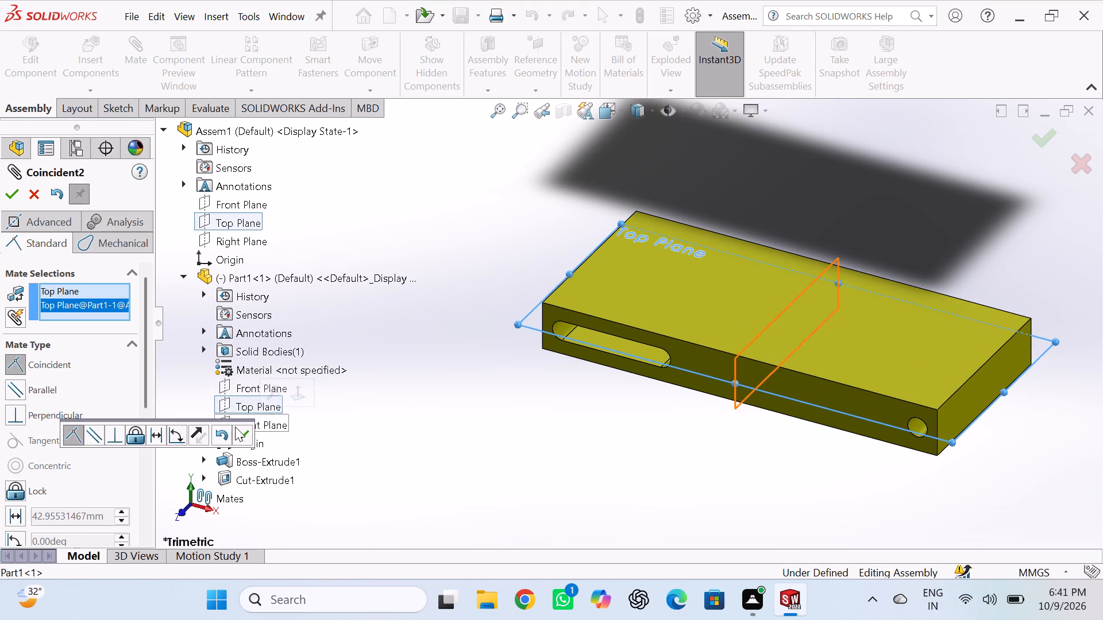
click(240, 430)
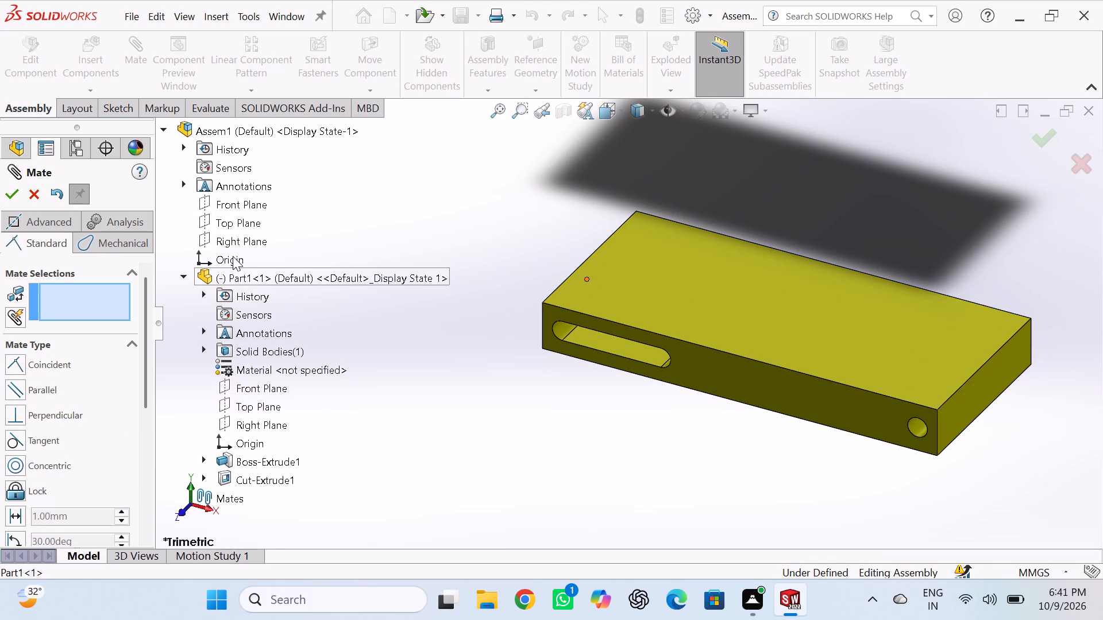
Add a Coincident mate between the assembly's Right Plane and Part1's Right Plane, and finish mating.
click(230, 238)
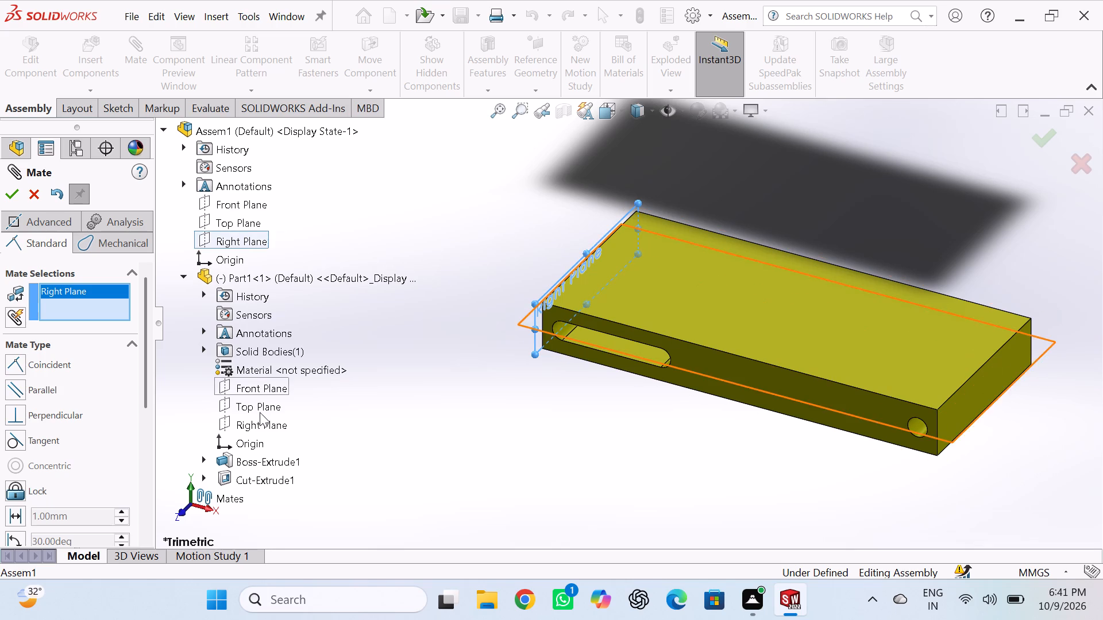
click(262, 423)
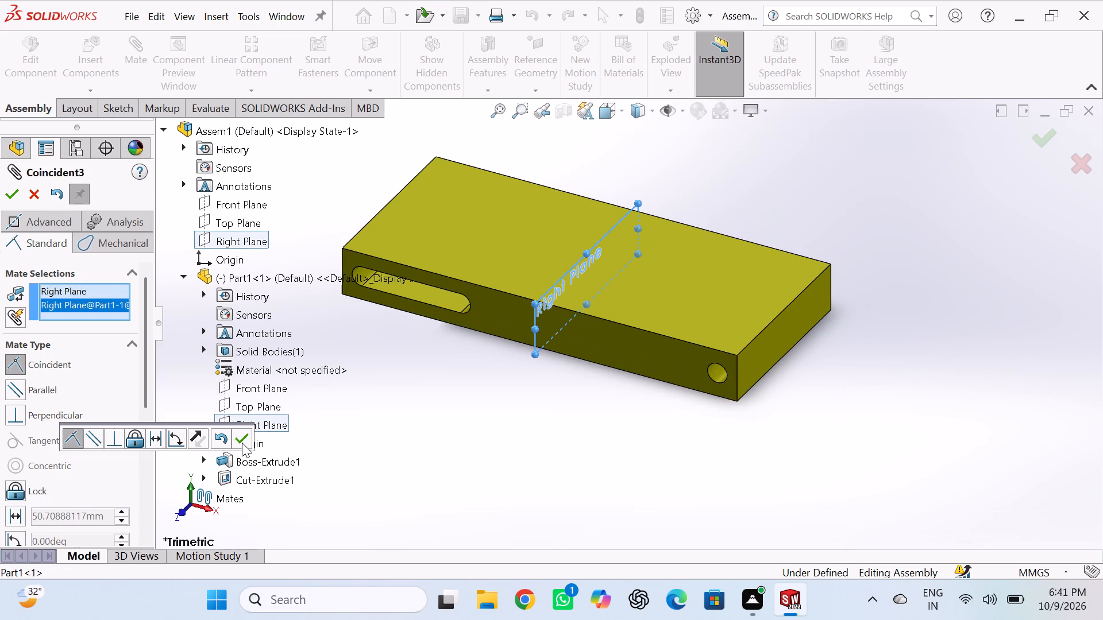
click(242, 443)
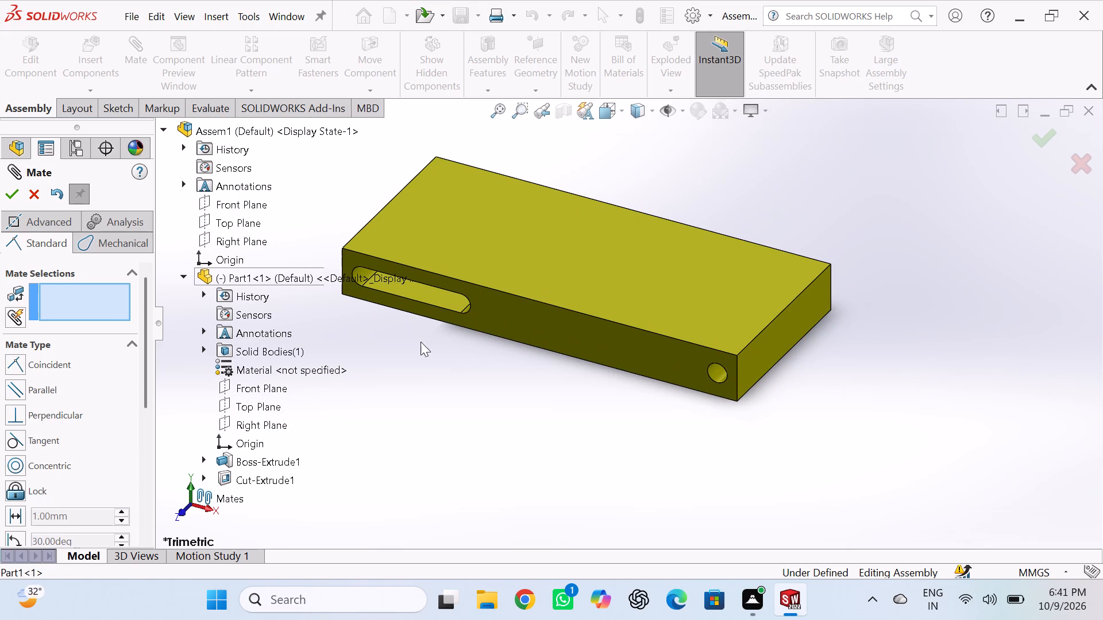
click(469, 396)
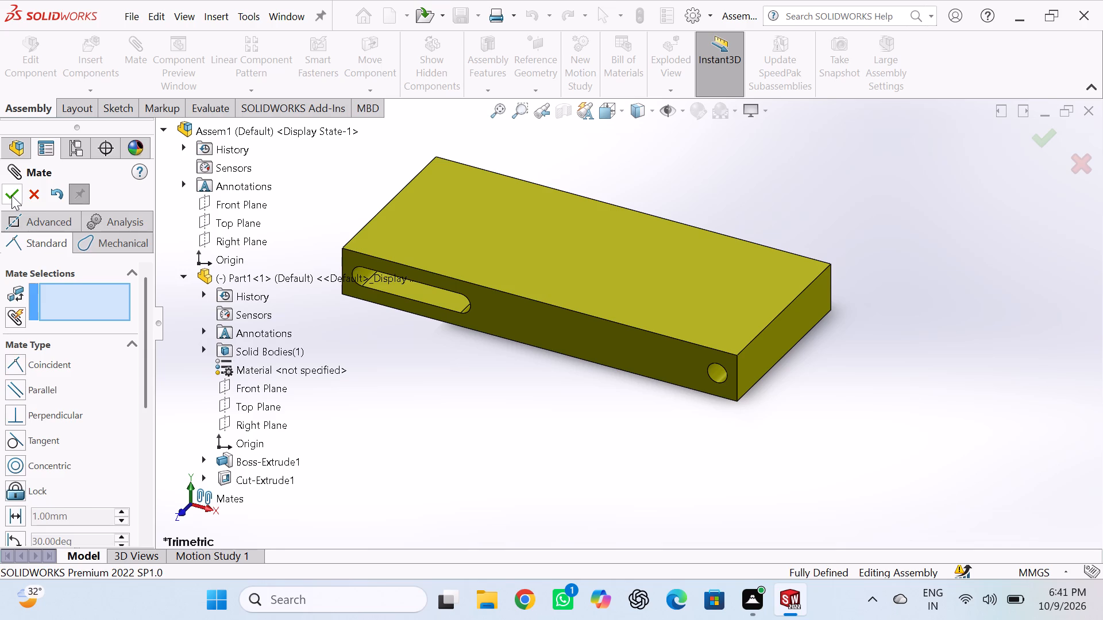
click(11, 195)
Insert Part3, the purple pin, into the assembly beside Part1's slotted end.
scroll(294, 303, up, 3)
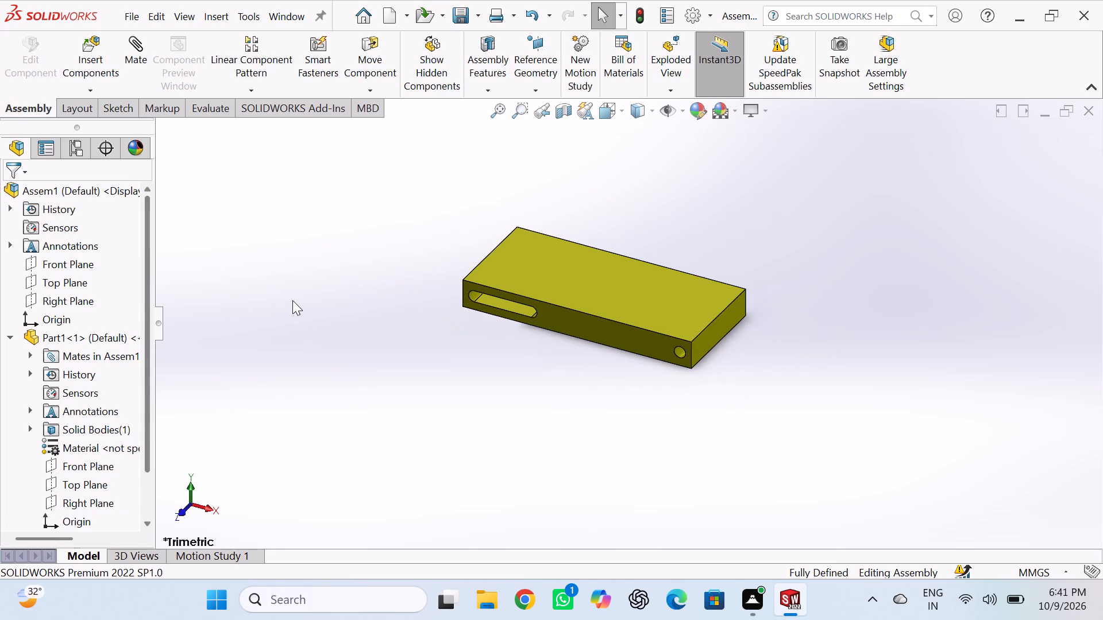
scroll(315, 246, down, 2)
scroll(519, 256, up, 2)
scroll(660, 247, down, 1)
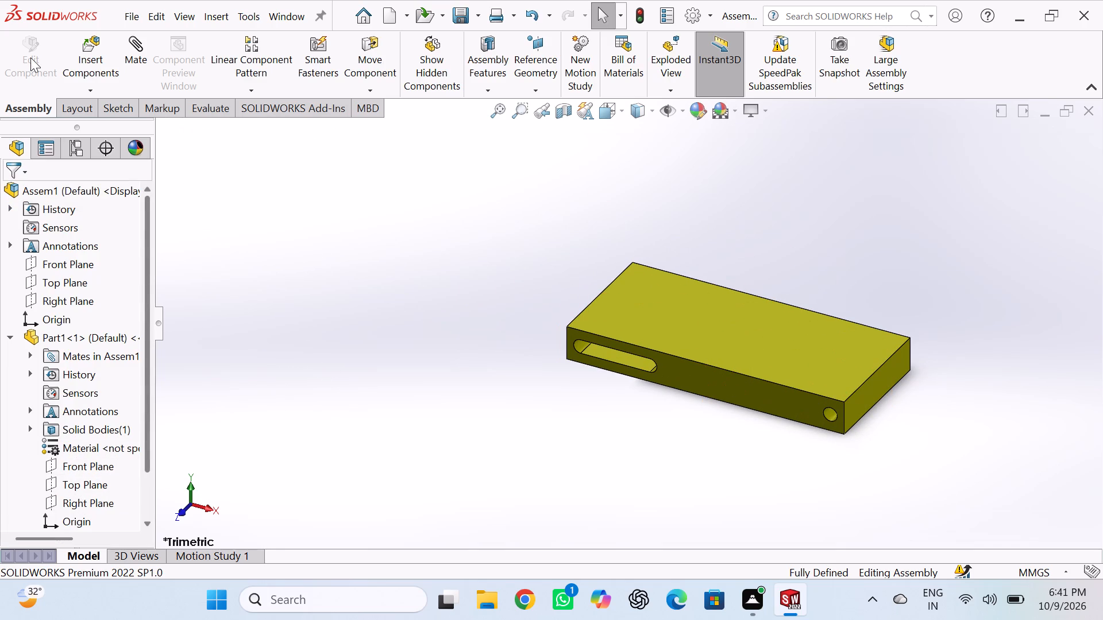
click(83, 57)
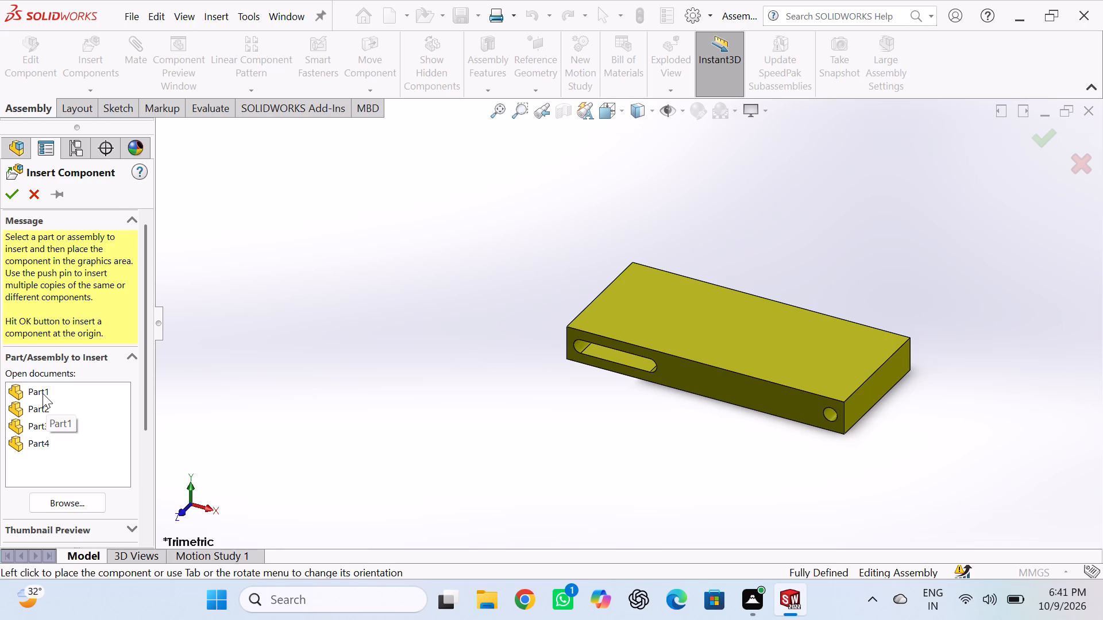
click(37, 427)
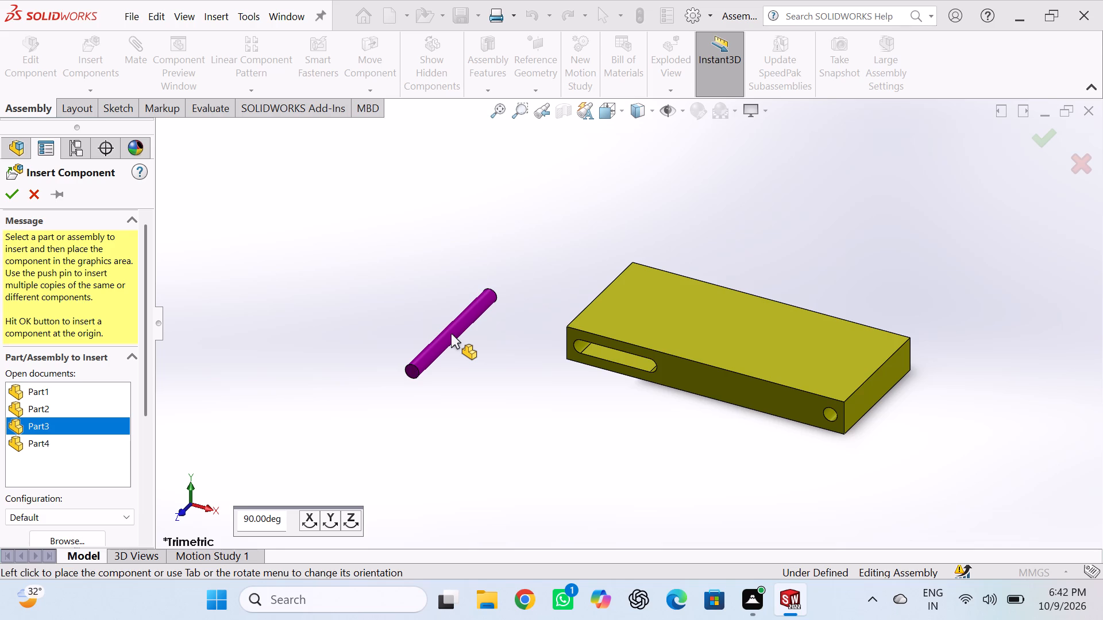
double_click(451, 334)
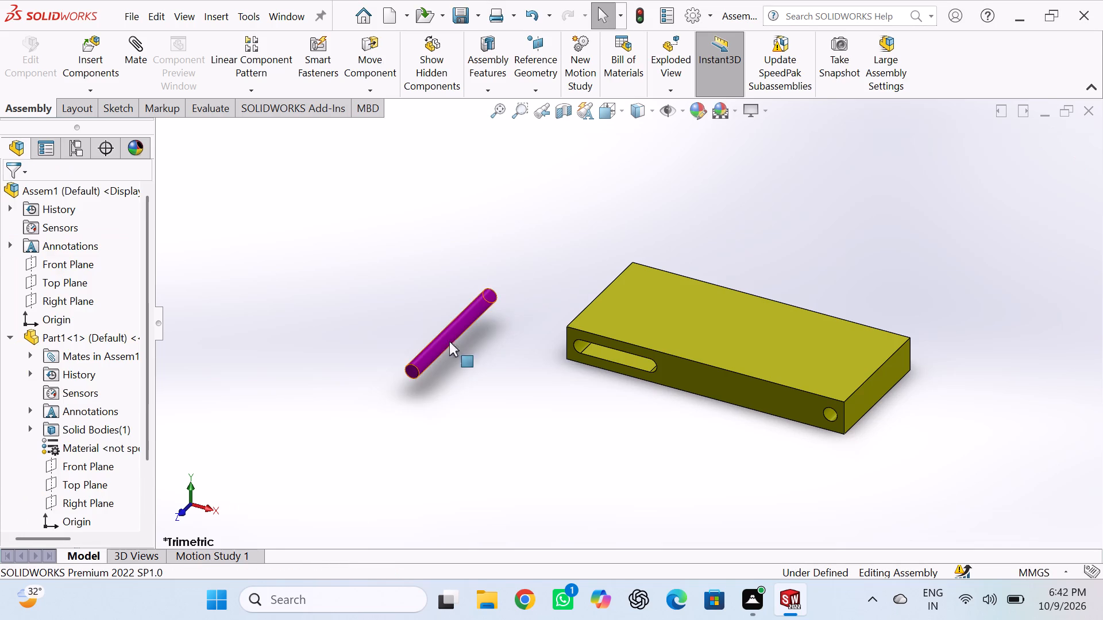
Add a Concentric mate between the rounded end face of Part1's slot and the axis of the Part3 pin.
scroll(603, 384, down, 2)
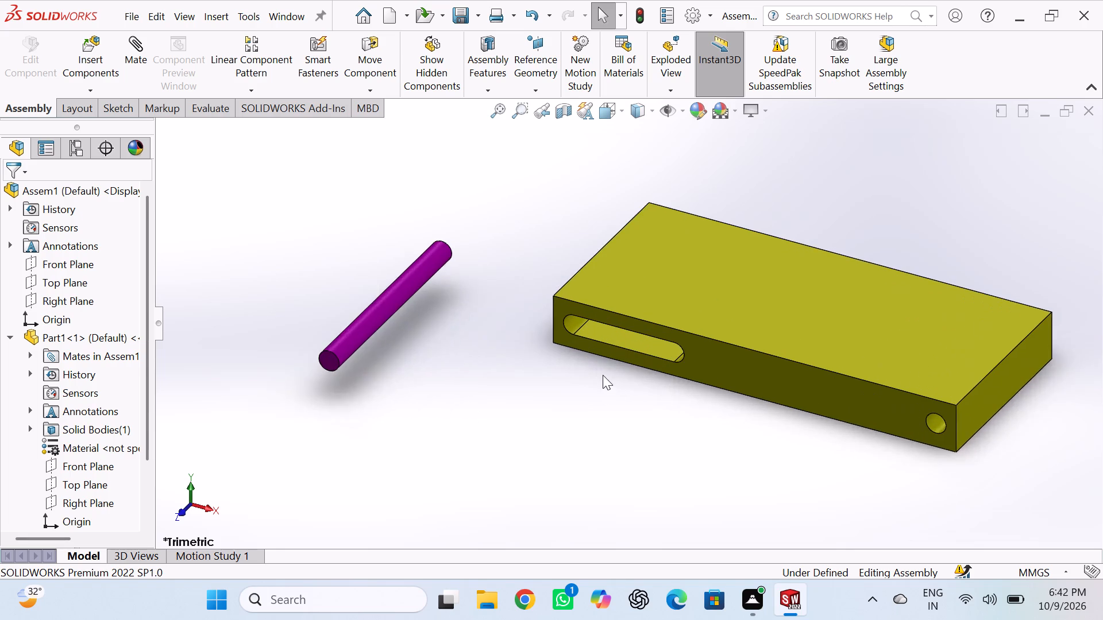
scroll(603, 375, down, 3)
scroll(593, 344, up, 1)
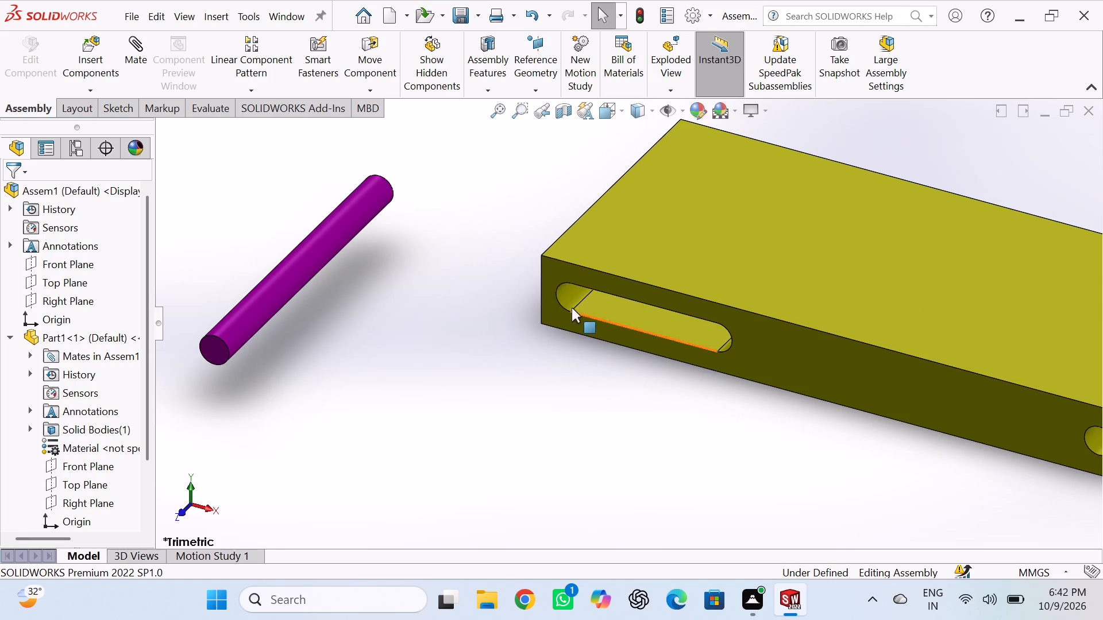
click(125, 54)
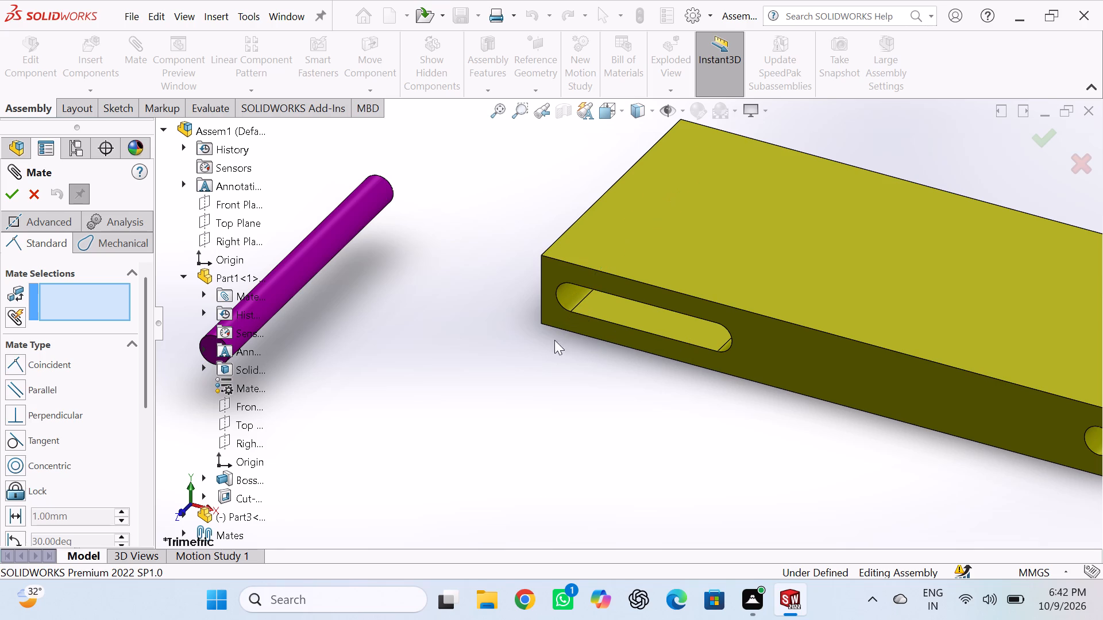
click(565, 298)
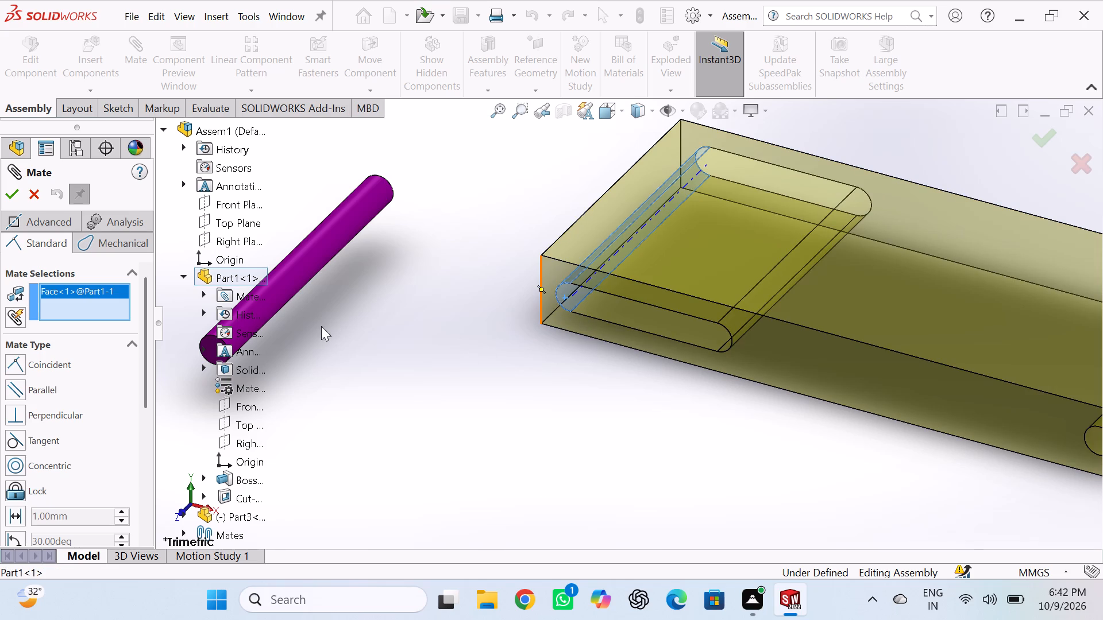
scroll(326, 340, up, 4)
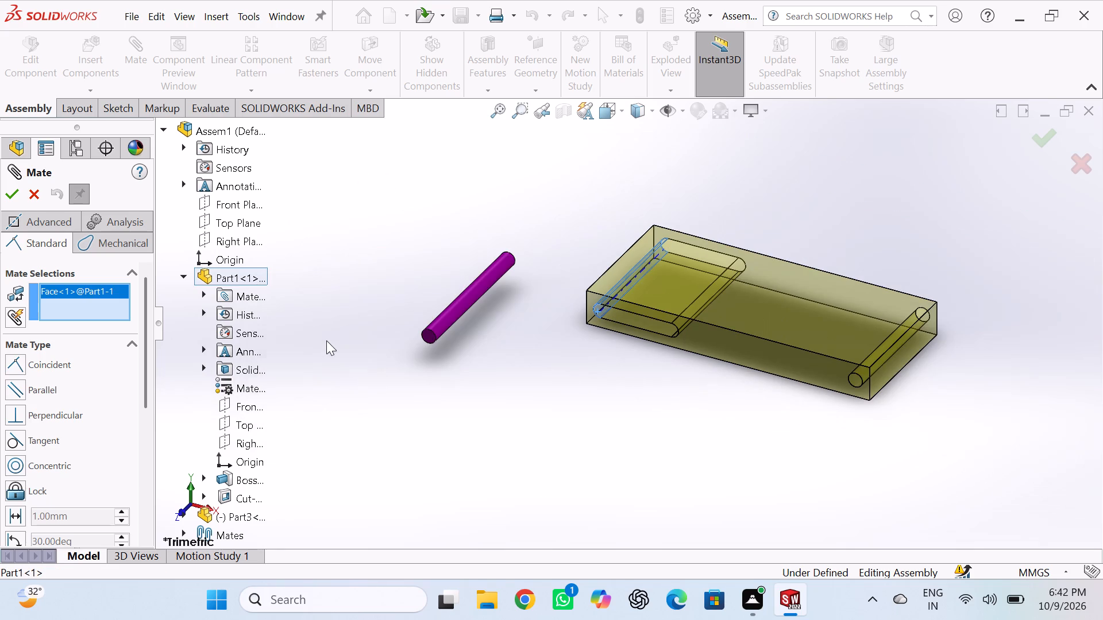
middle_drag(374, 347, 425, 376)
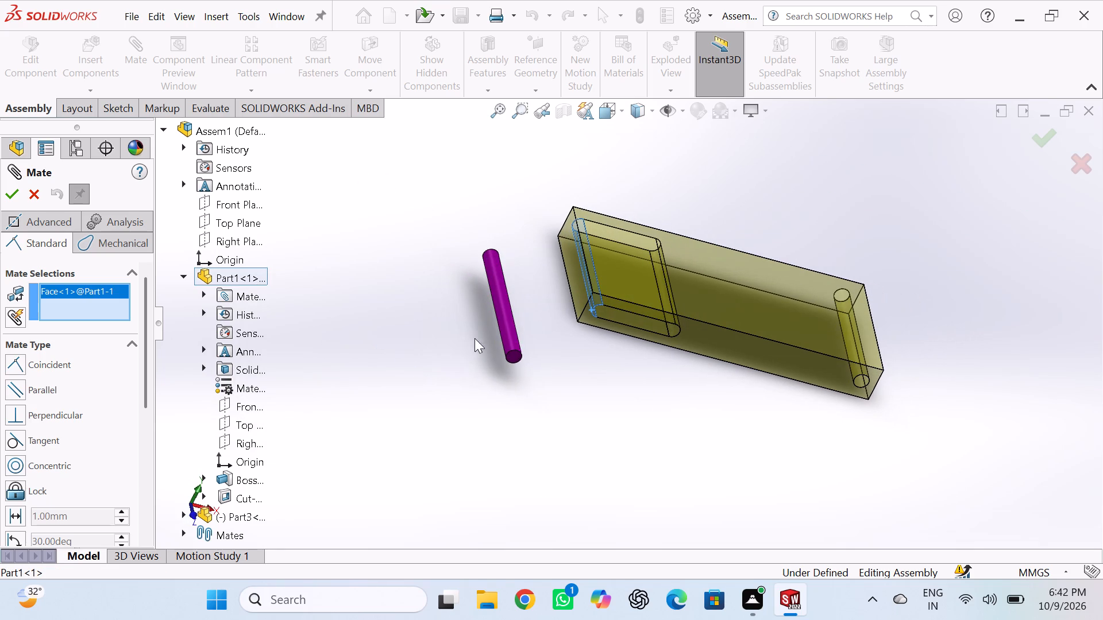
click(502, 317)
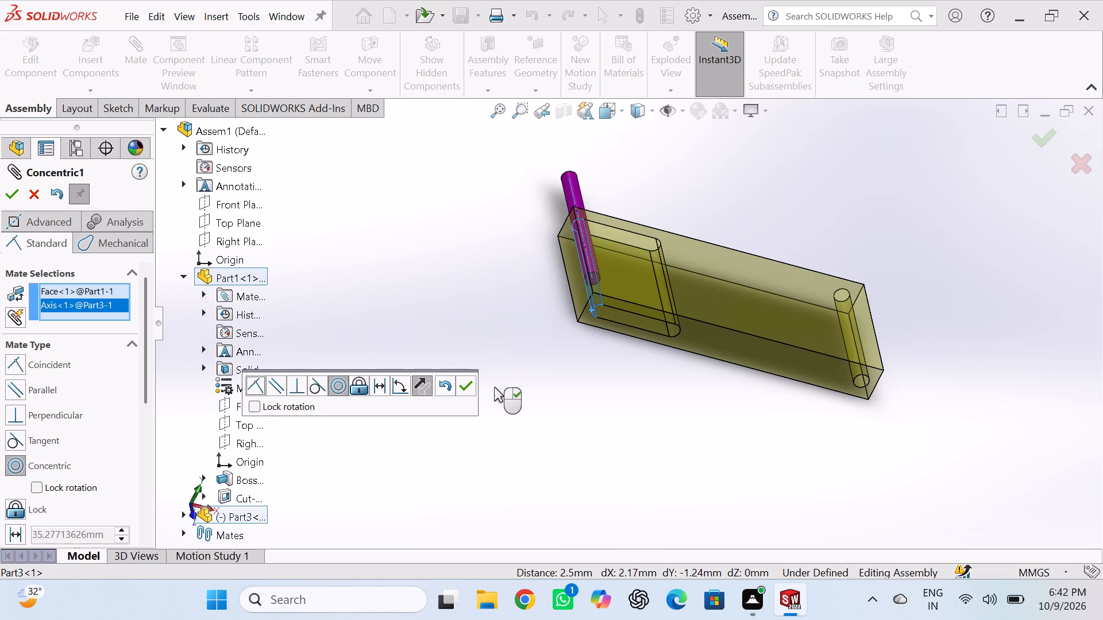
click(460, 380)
Move the Part3 pin back and forth along its axis through Part1, and leave it in the outer end of the slot.
scroll(526, 367, up, 4)
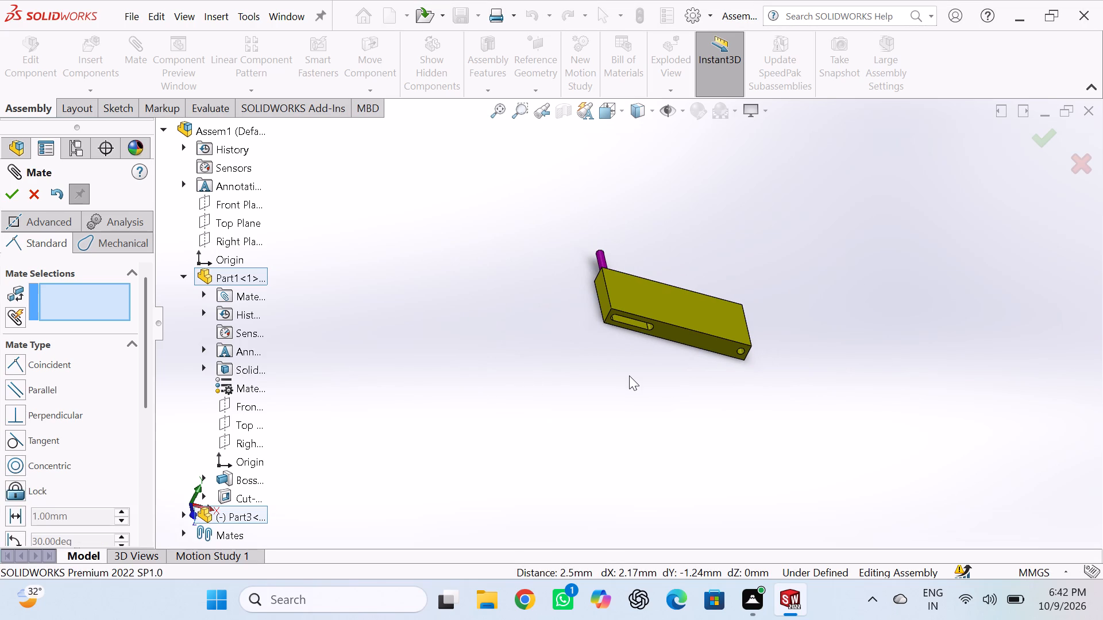
middle_drag(629, 375, 607, 307)
middle_click(607, 307)
middle_click(607, 307)
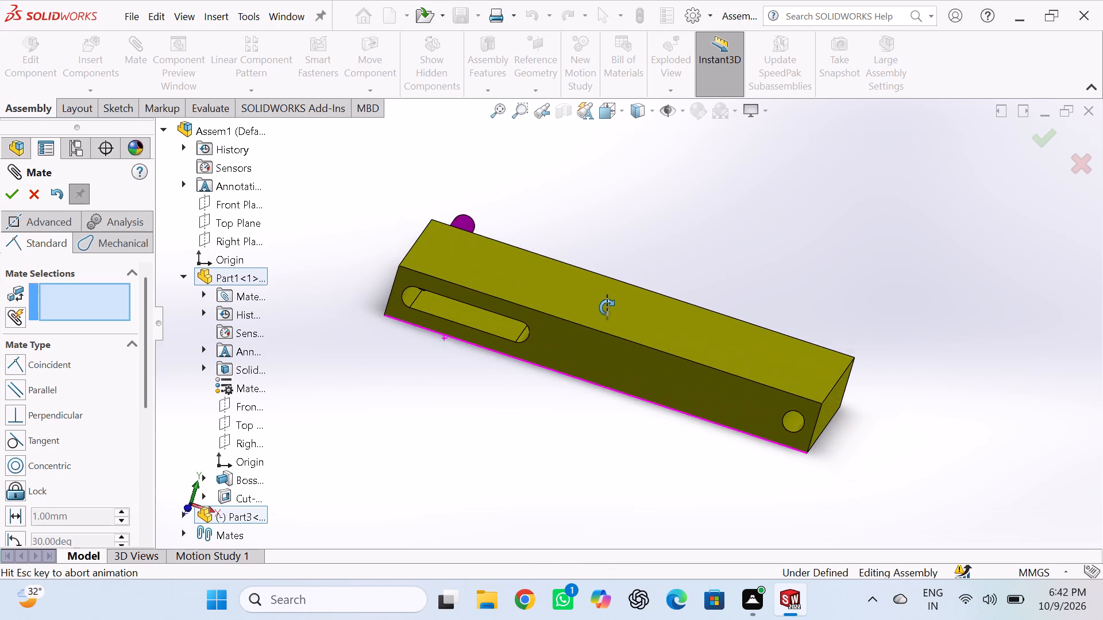
scroll(450, 330, down, 4)
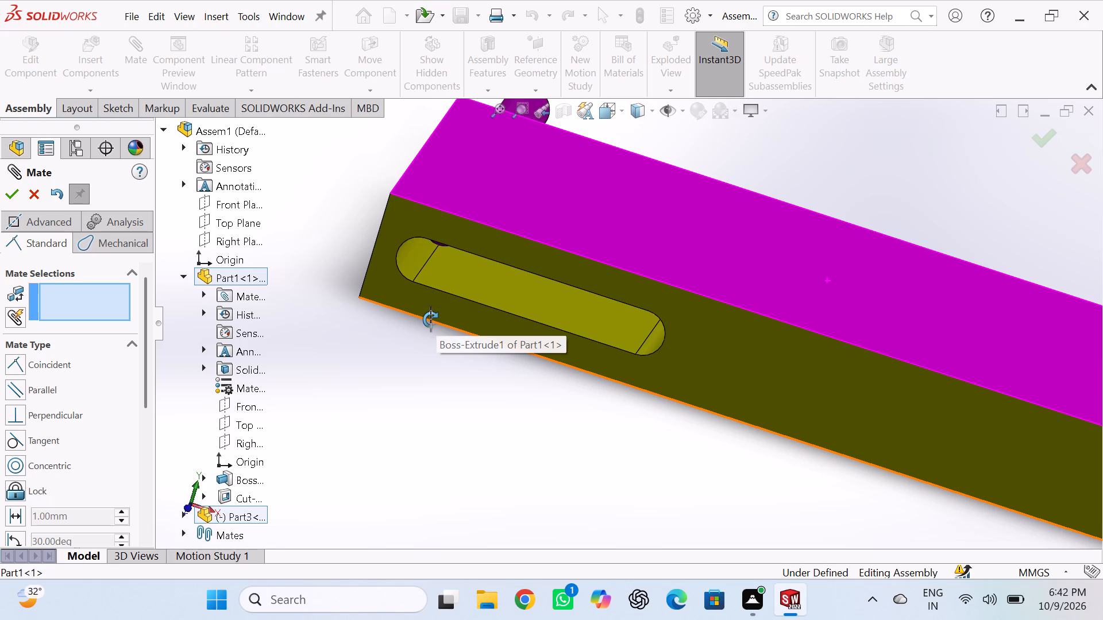
scroll(435, 317, up, 3)
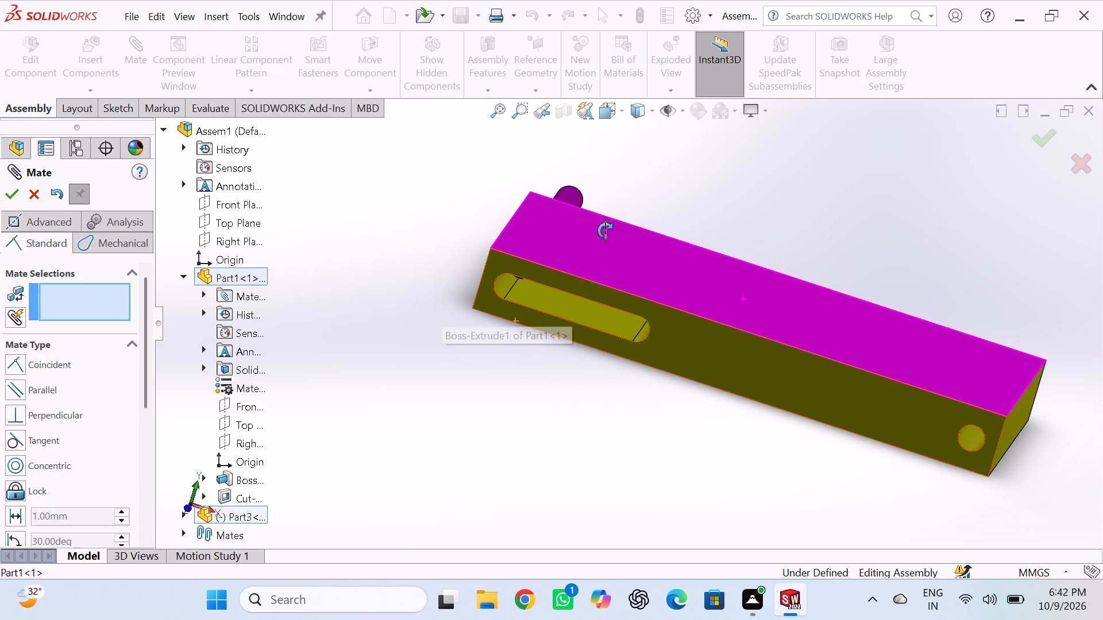
drag(574, 197, 634, 234)
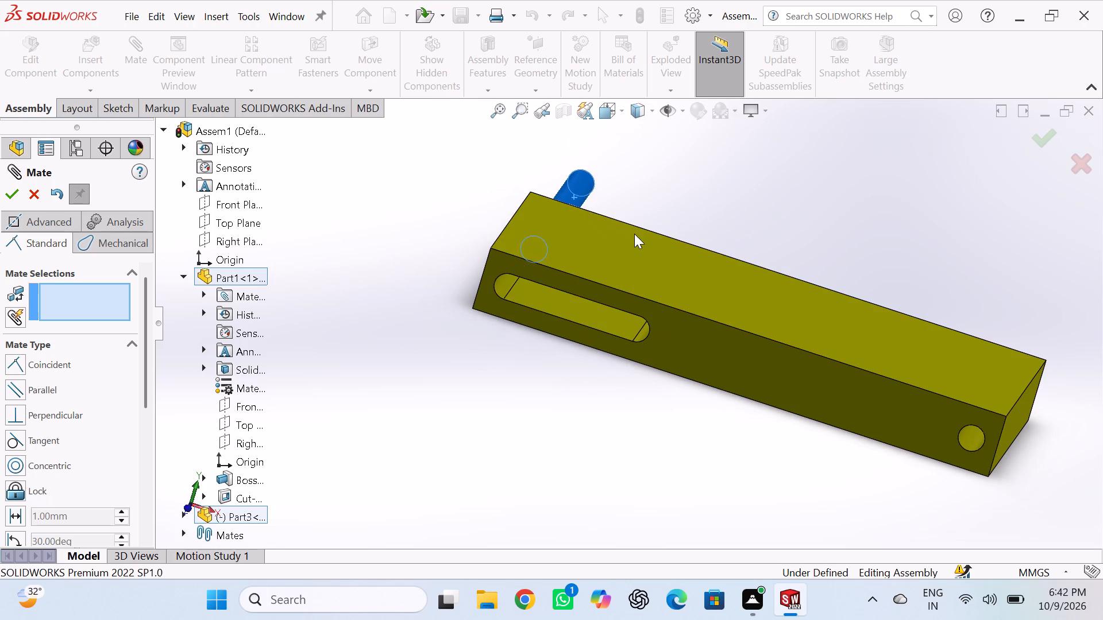
drag(634, 234, 500, 320)
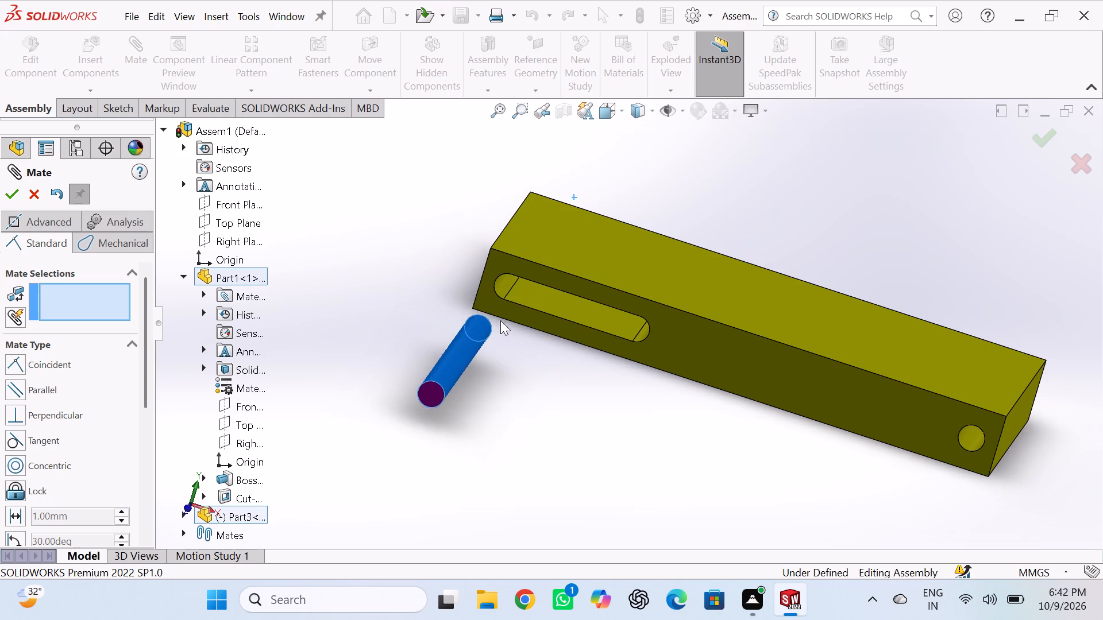
drag(500, 320, 521, 254)
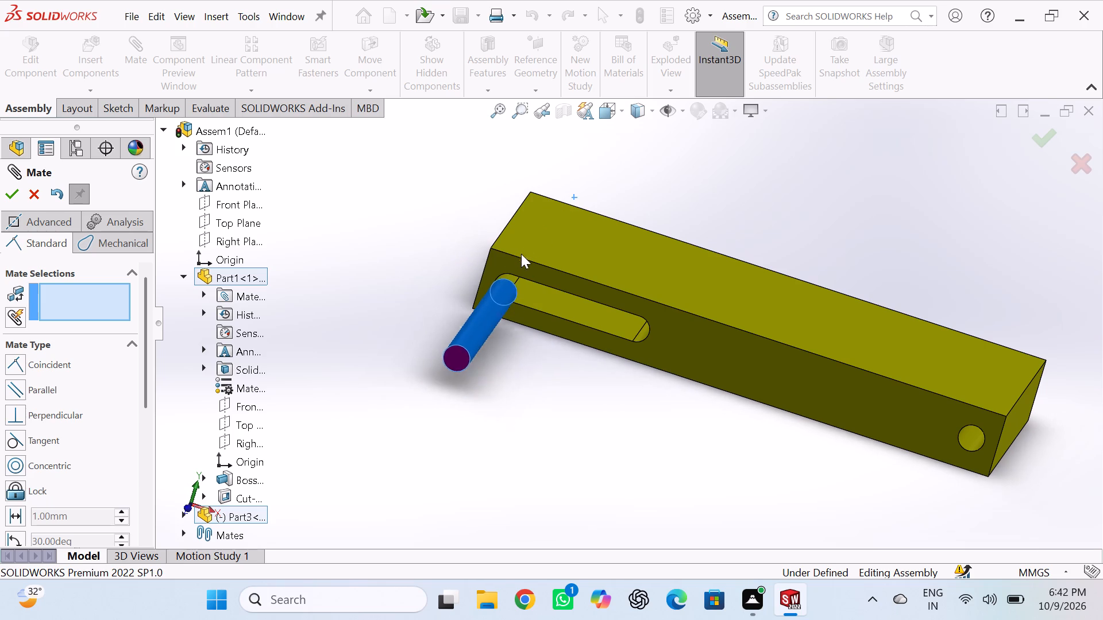
drag(521, 254, 507, 334)
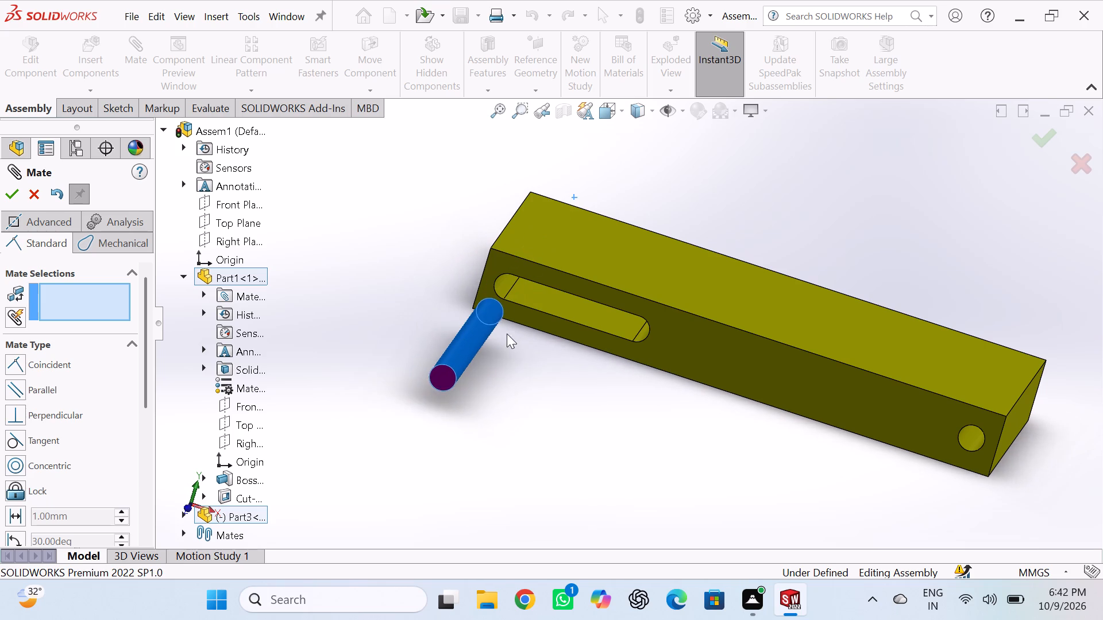
drag(507, 334, 533, 145)
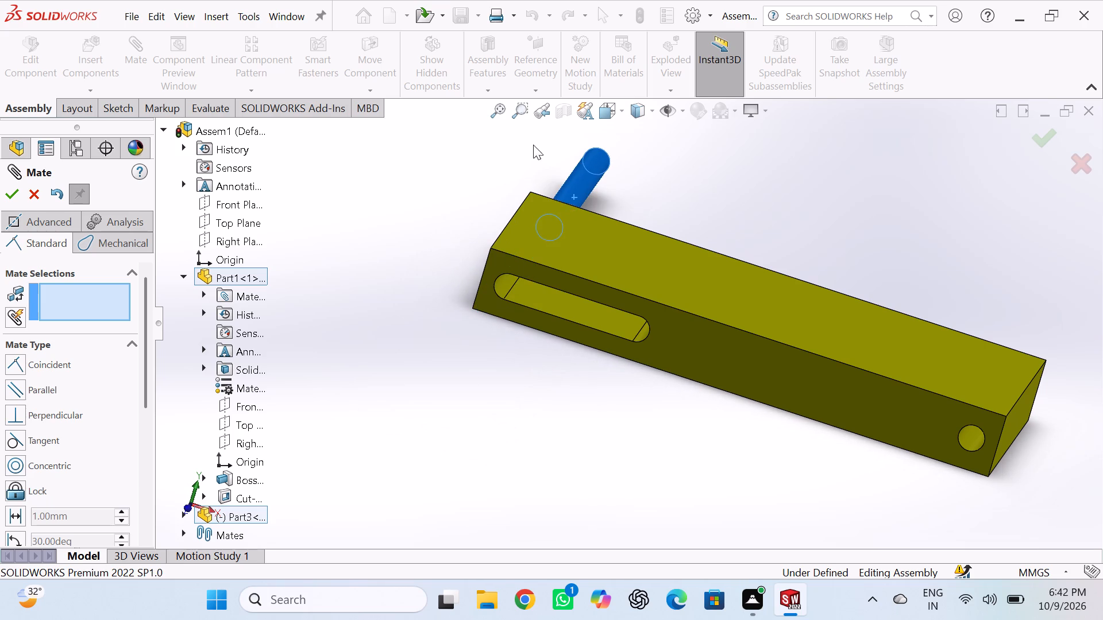
drag(533, 145, 535, 245)
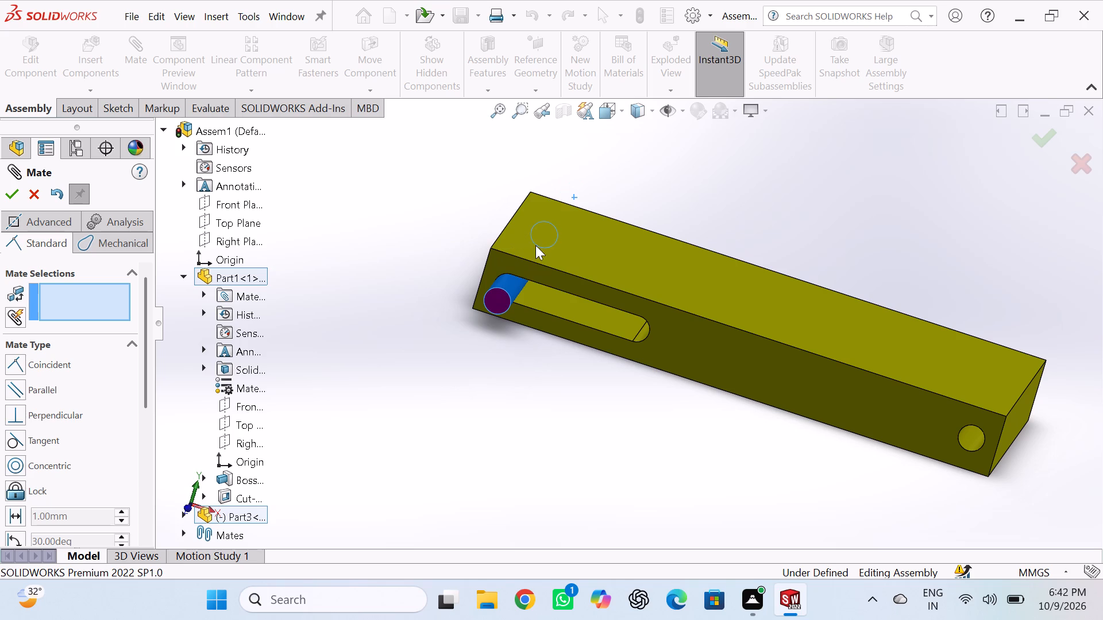
drag(535, 245, 604, 287)
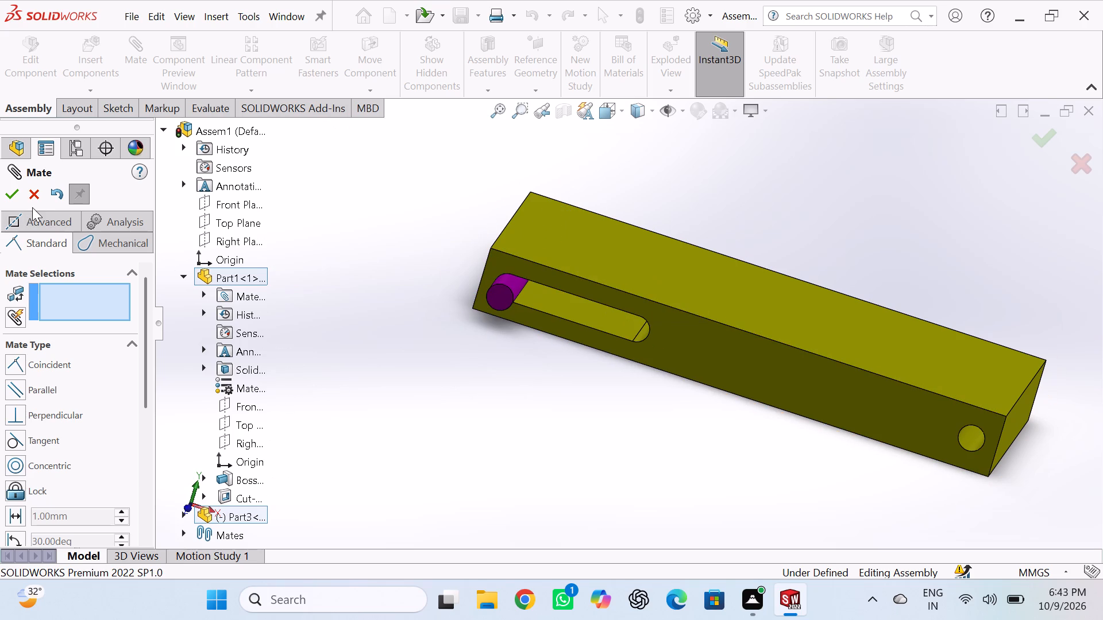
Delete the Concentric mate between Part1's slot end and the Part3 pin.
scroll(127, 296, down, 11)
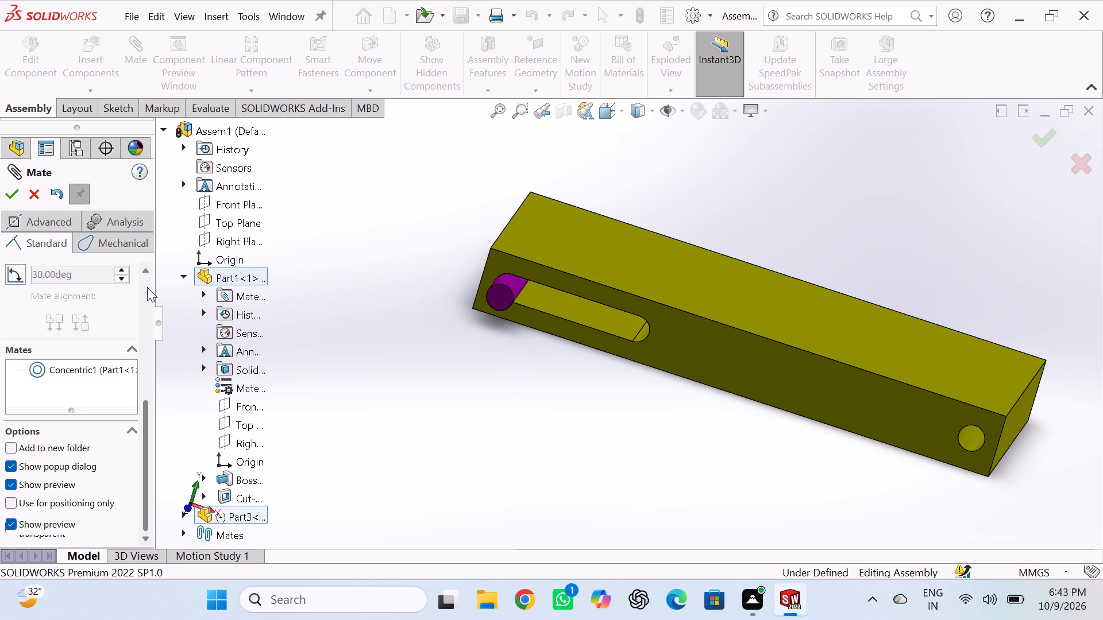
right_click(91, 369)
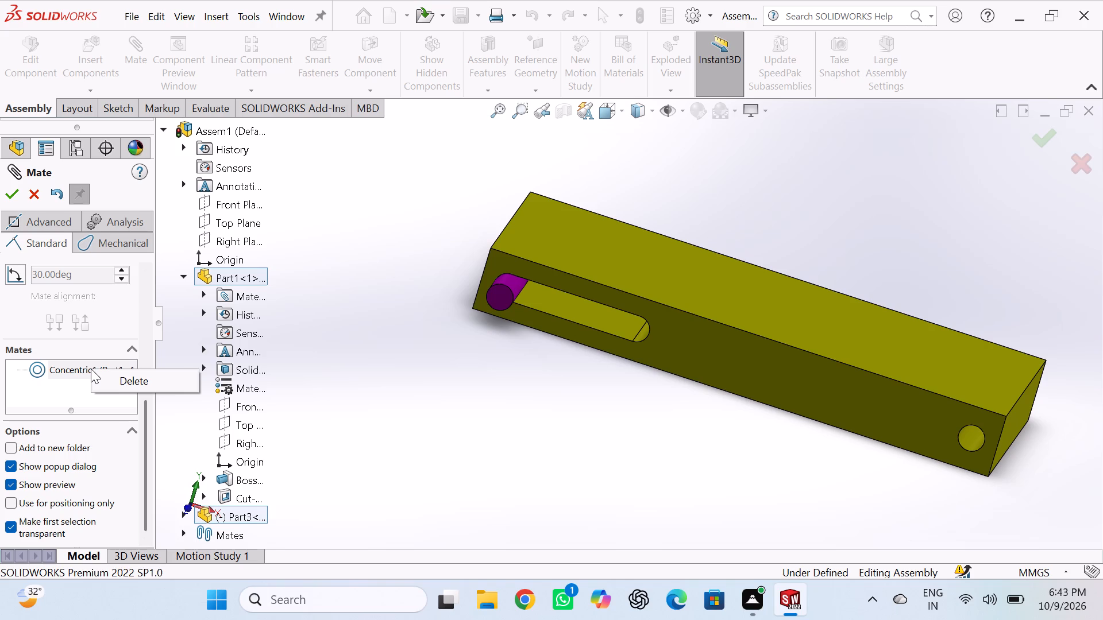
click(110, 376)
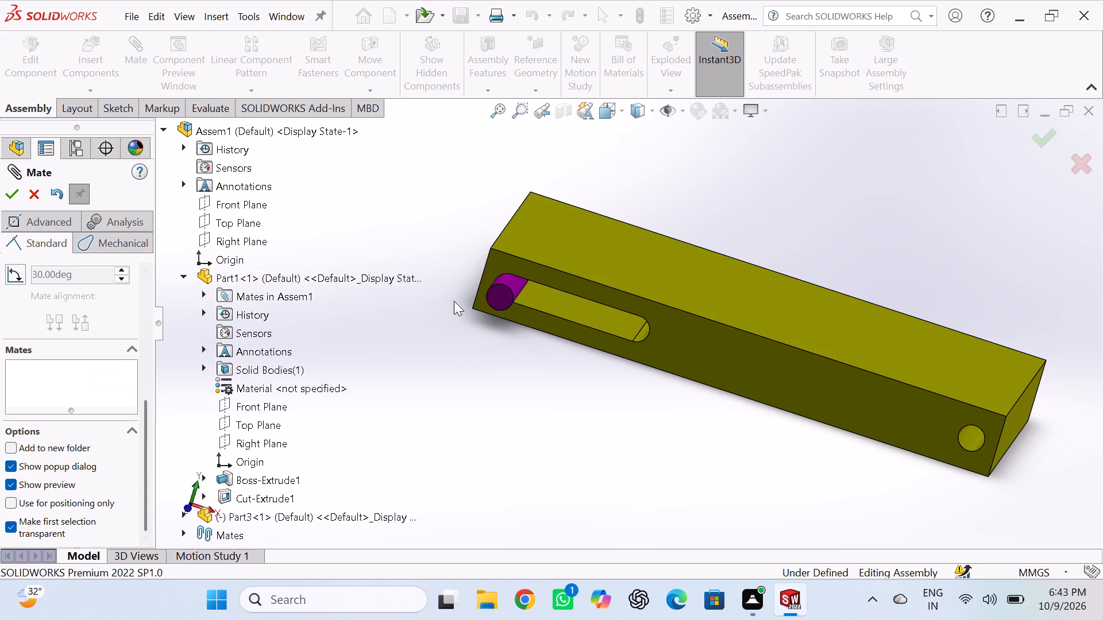
Move the Part3 pin along Part1's slot to near its inner end and back toward the outer end.
drag(491, 292, 608, 341)
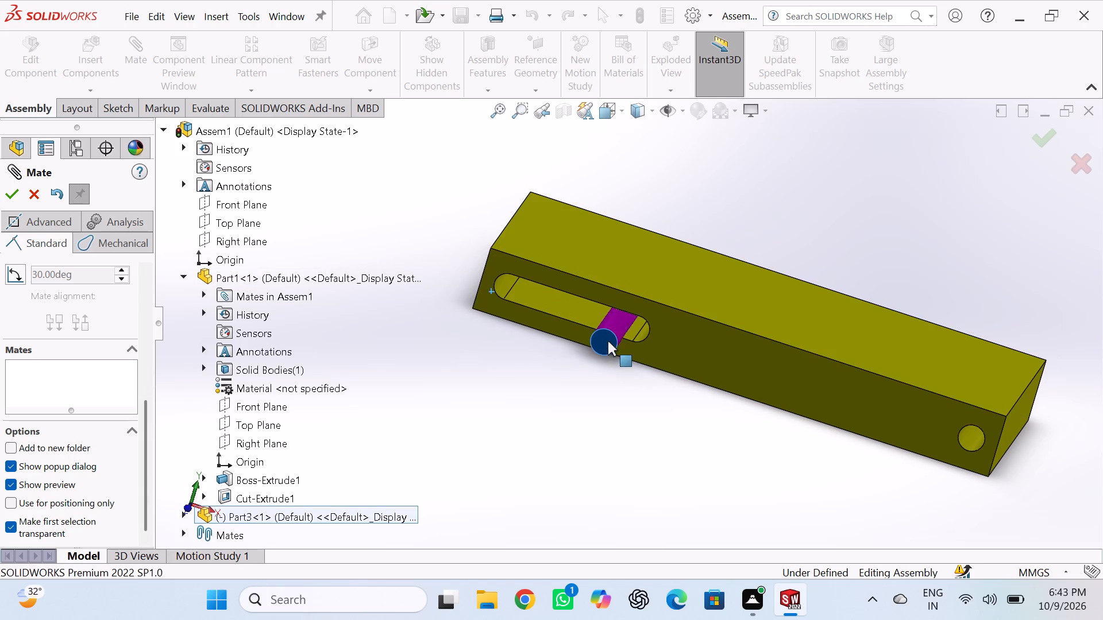
drag(608, 341, 523, 301)
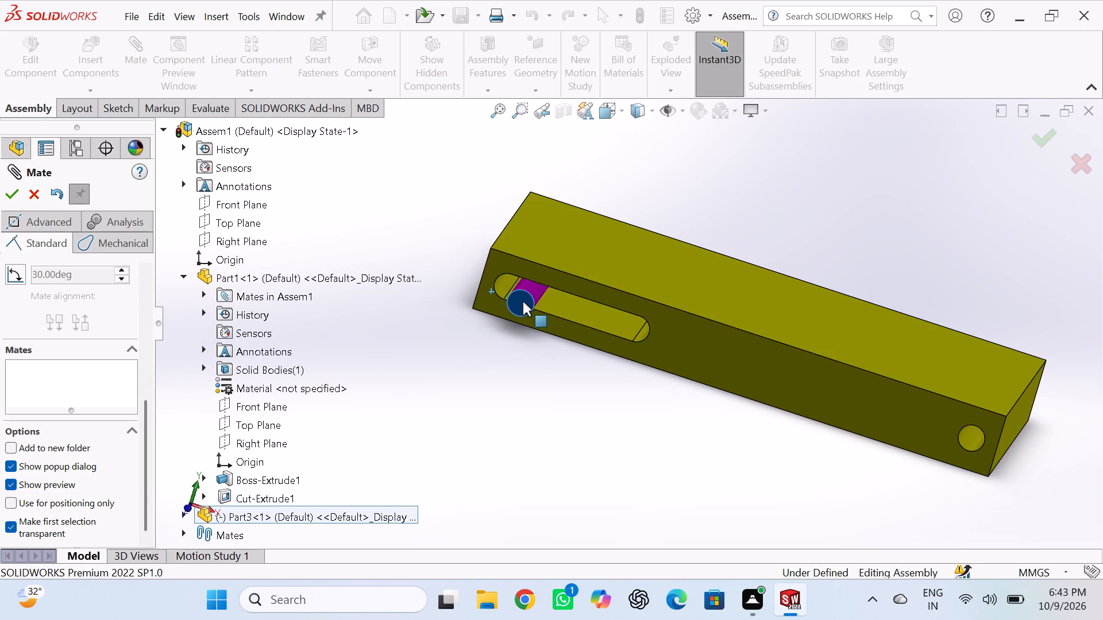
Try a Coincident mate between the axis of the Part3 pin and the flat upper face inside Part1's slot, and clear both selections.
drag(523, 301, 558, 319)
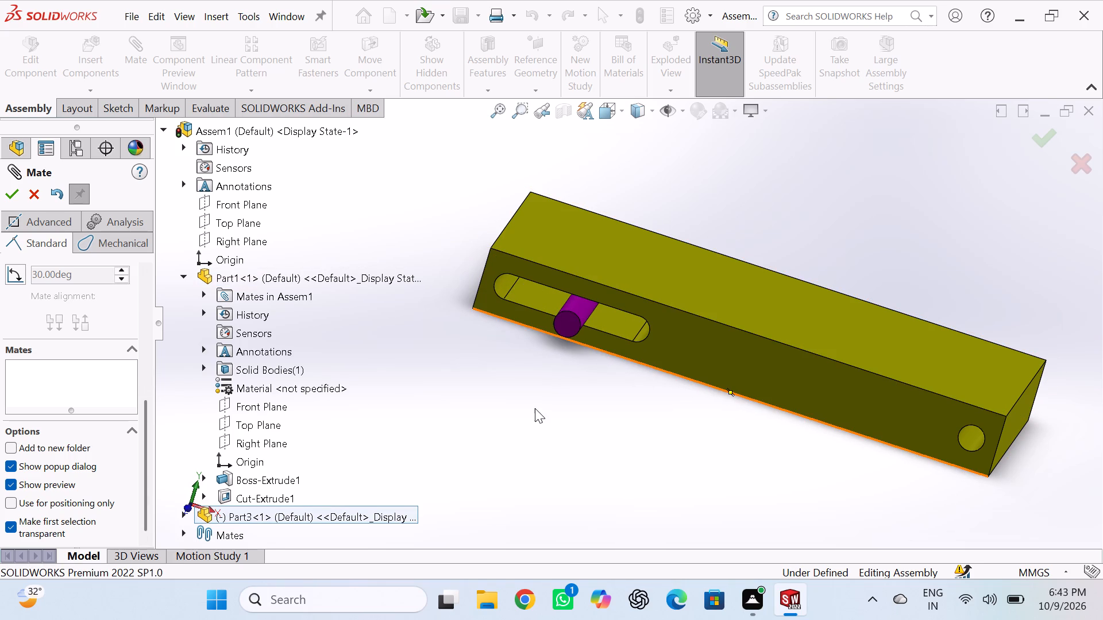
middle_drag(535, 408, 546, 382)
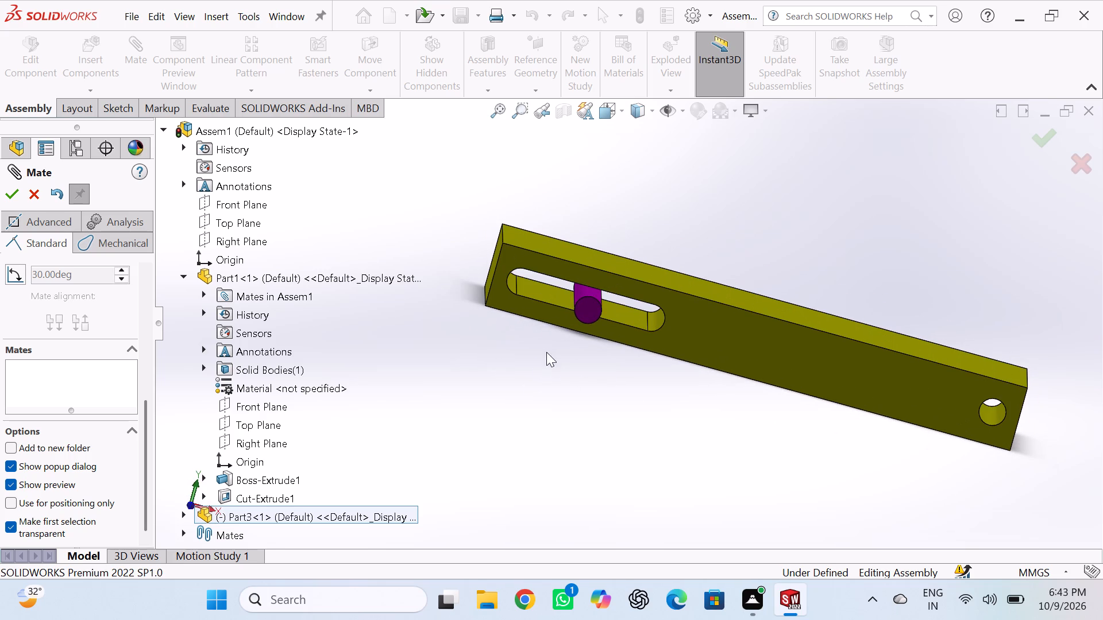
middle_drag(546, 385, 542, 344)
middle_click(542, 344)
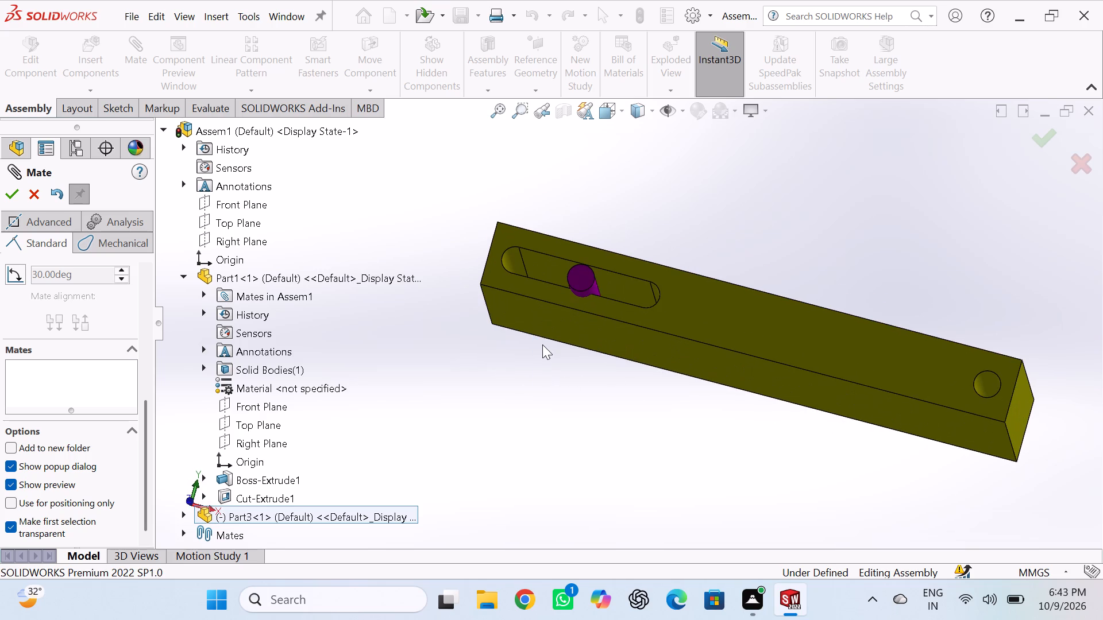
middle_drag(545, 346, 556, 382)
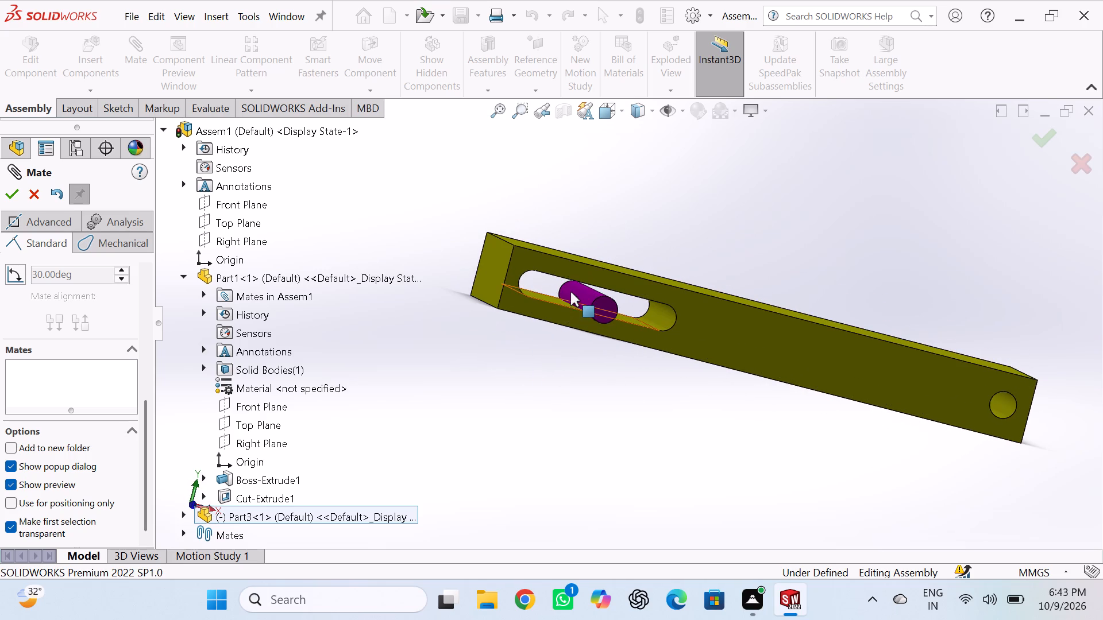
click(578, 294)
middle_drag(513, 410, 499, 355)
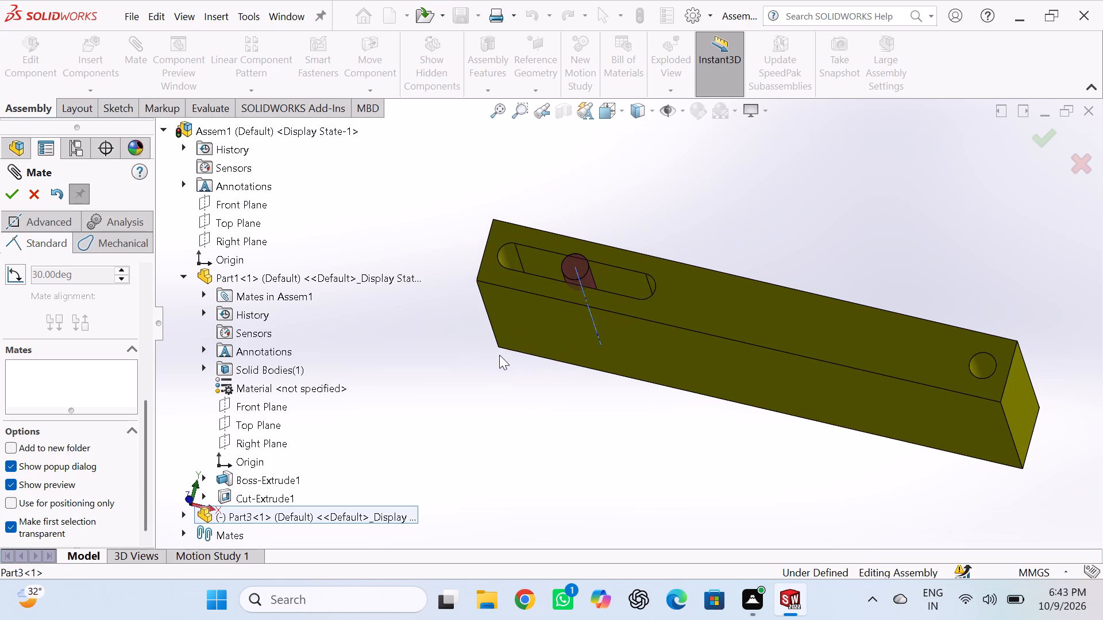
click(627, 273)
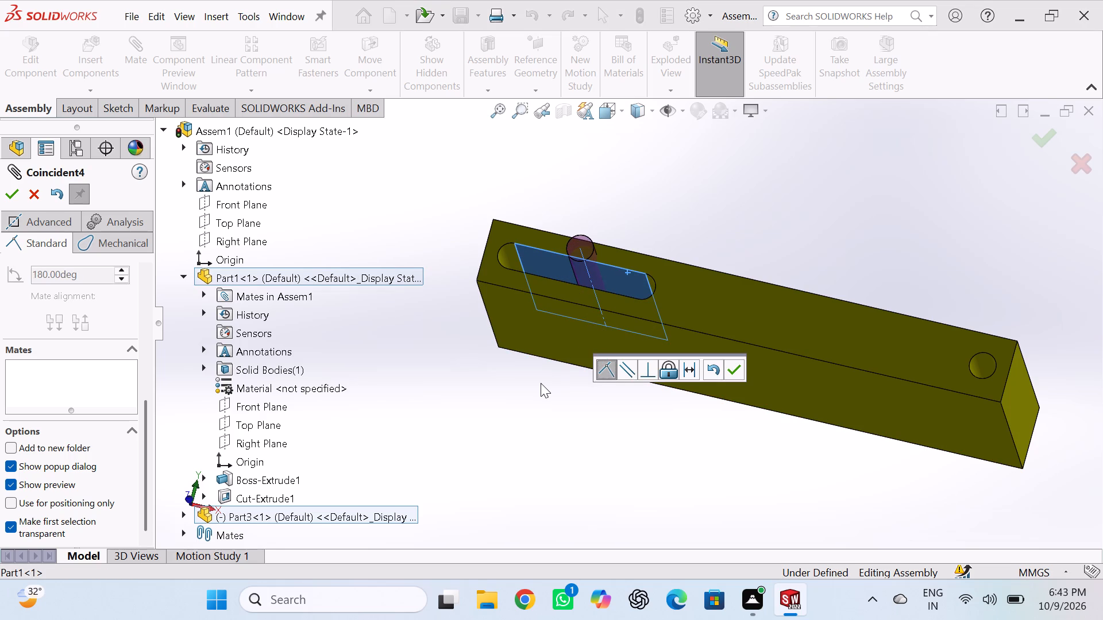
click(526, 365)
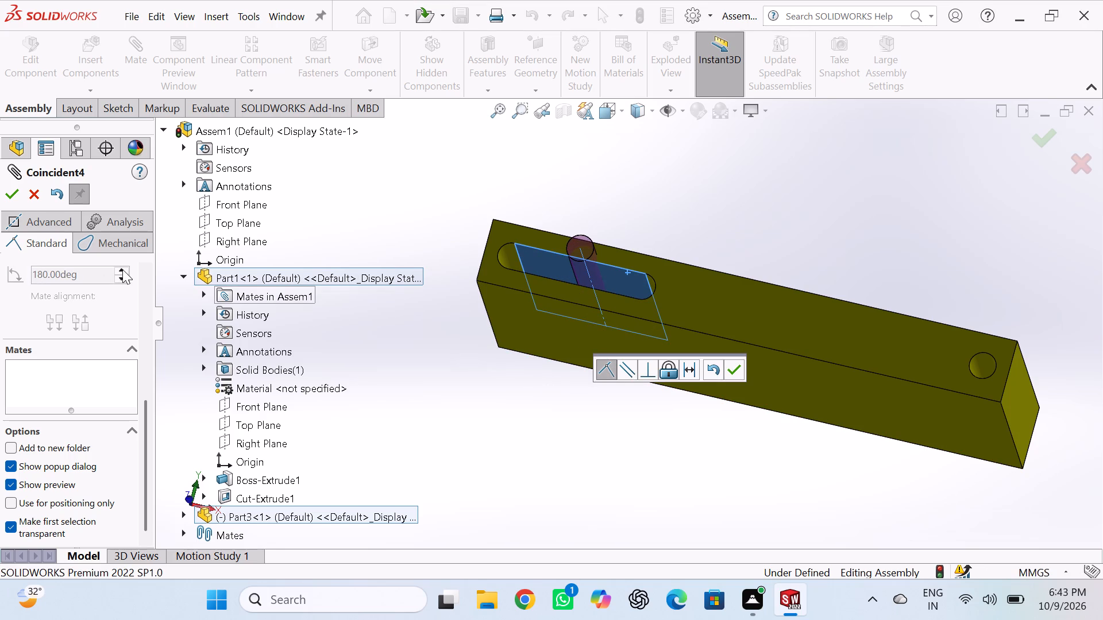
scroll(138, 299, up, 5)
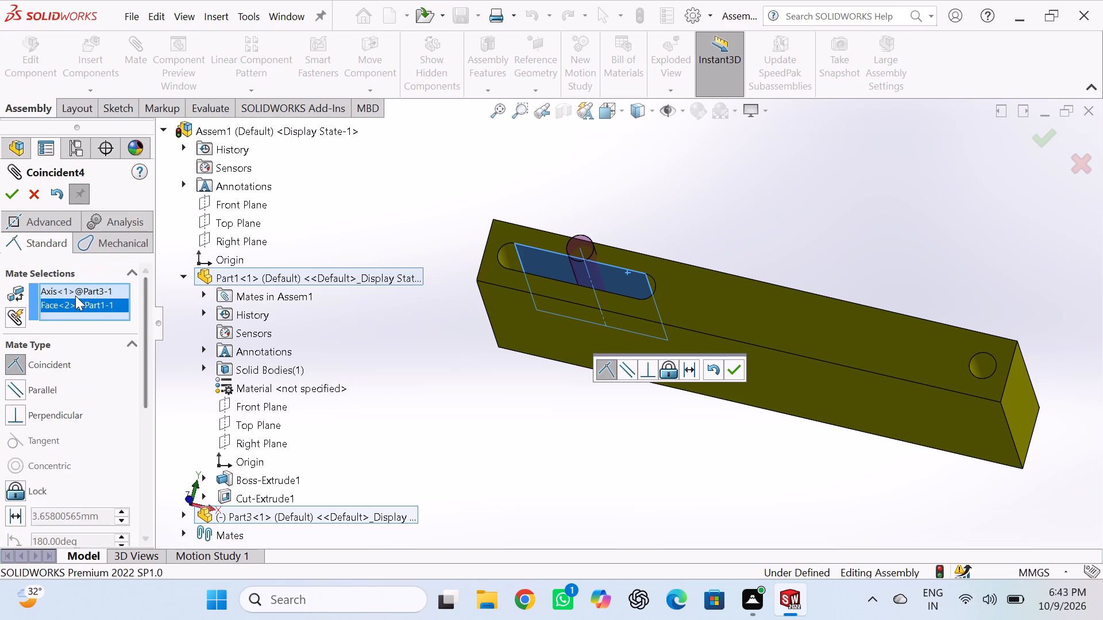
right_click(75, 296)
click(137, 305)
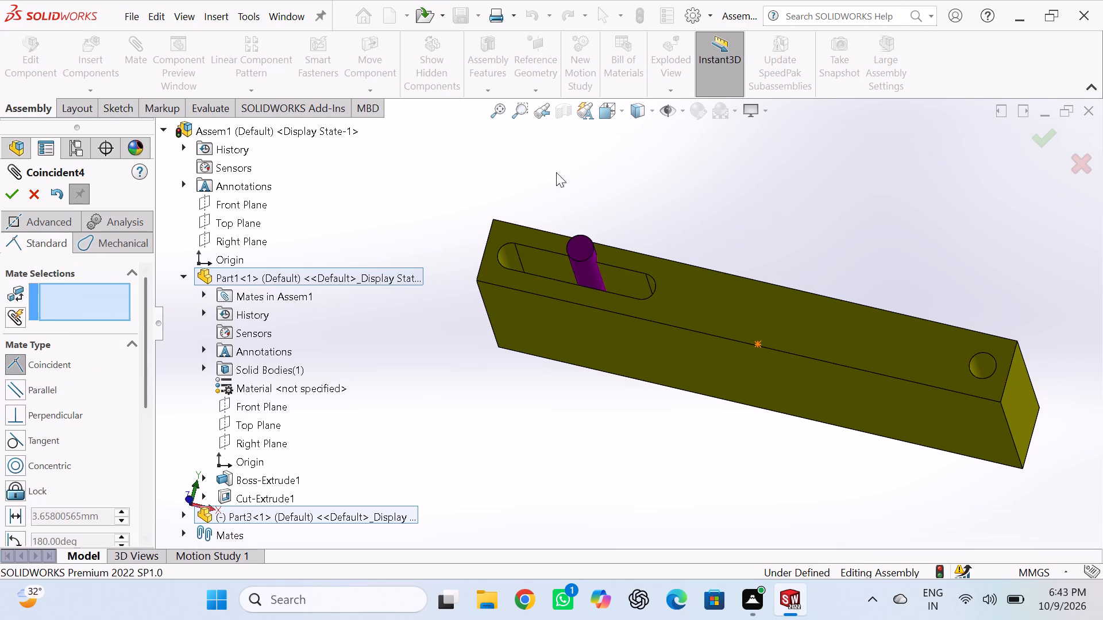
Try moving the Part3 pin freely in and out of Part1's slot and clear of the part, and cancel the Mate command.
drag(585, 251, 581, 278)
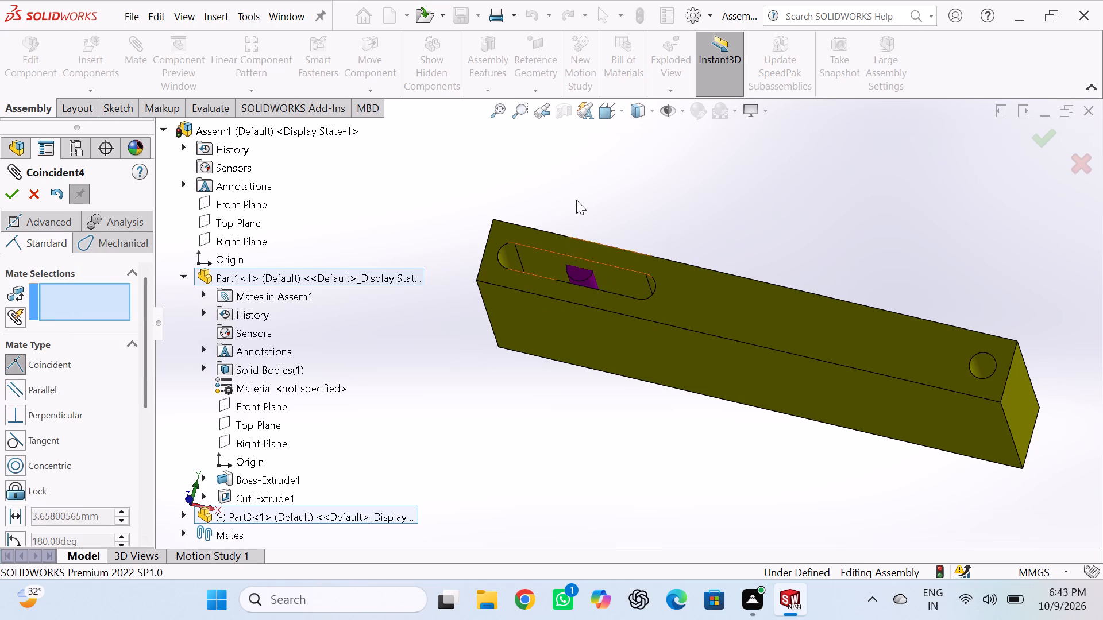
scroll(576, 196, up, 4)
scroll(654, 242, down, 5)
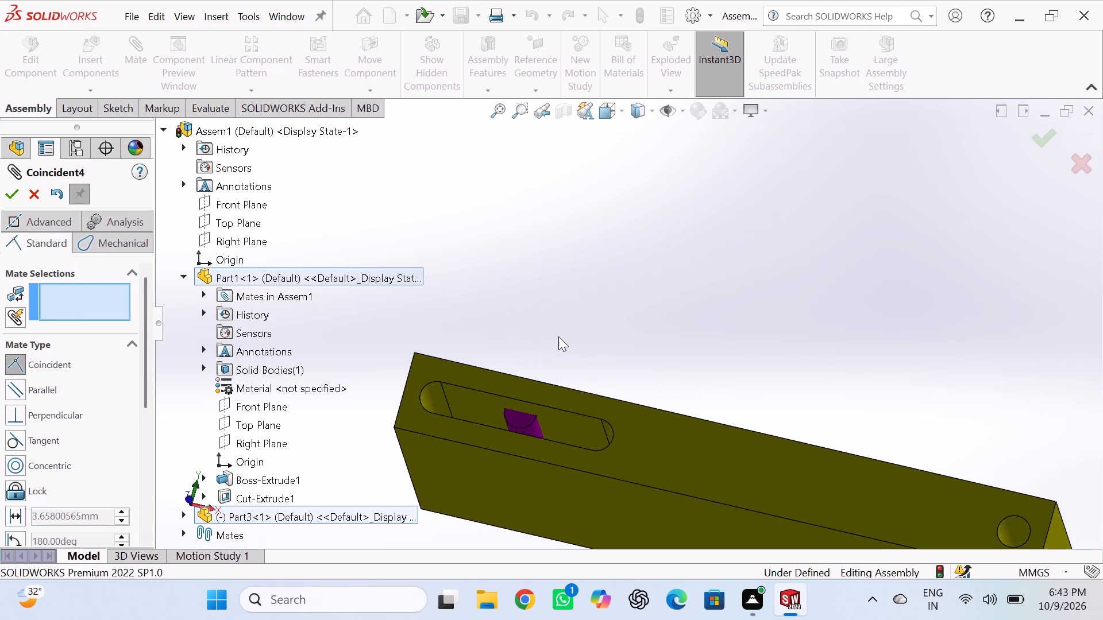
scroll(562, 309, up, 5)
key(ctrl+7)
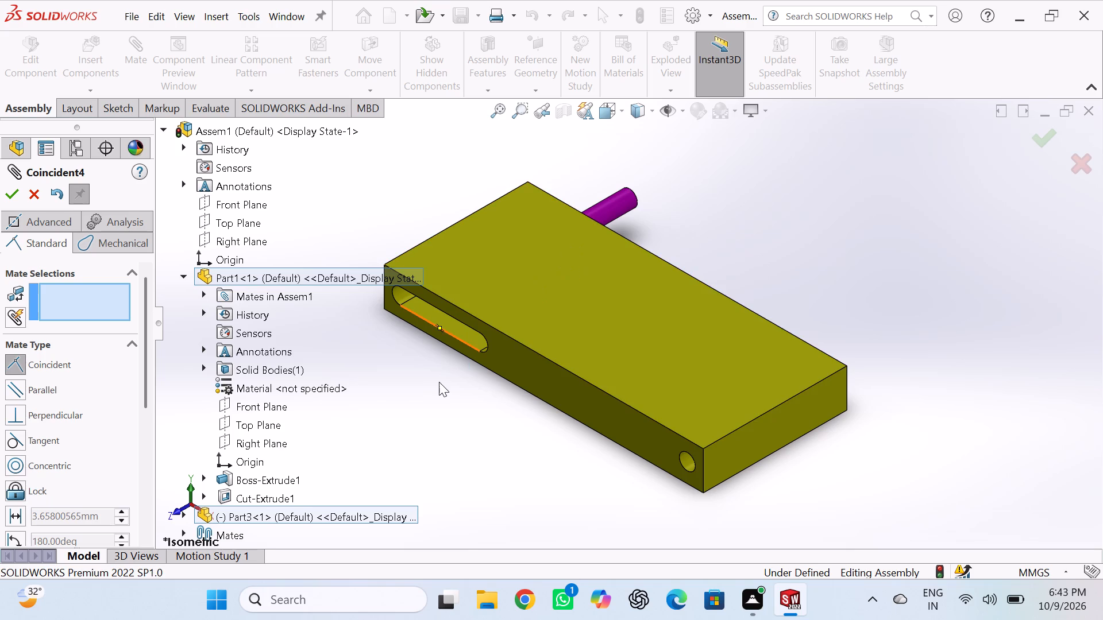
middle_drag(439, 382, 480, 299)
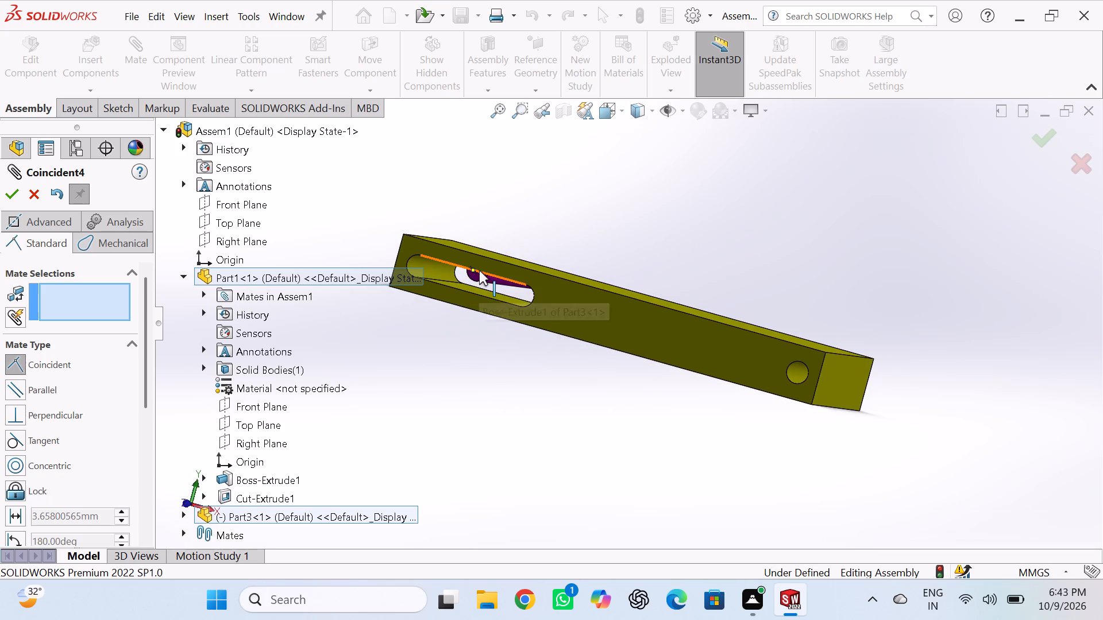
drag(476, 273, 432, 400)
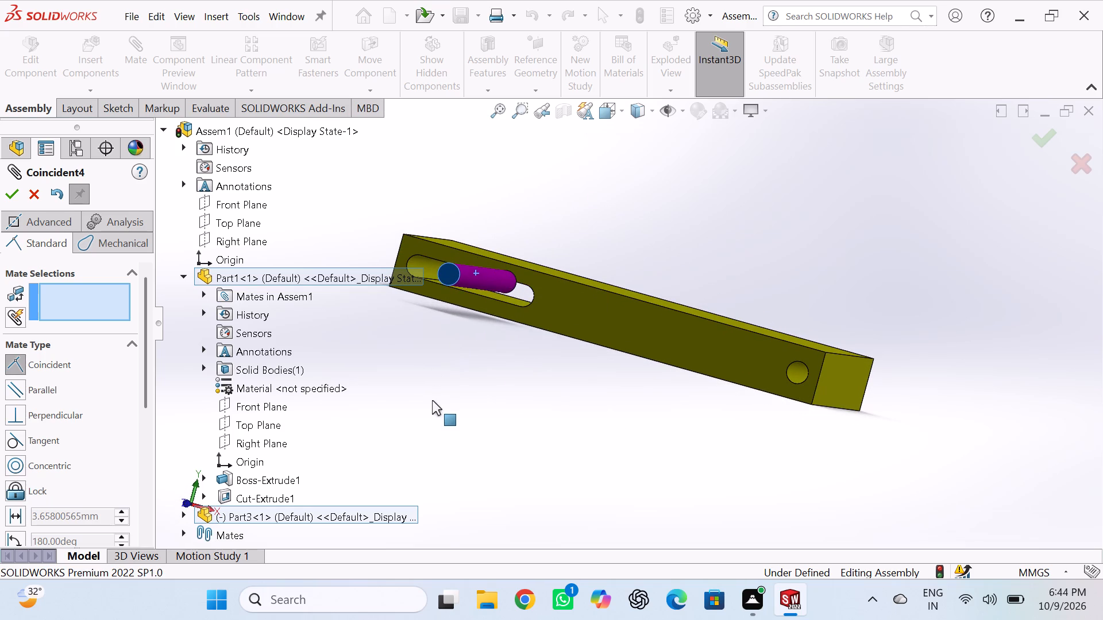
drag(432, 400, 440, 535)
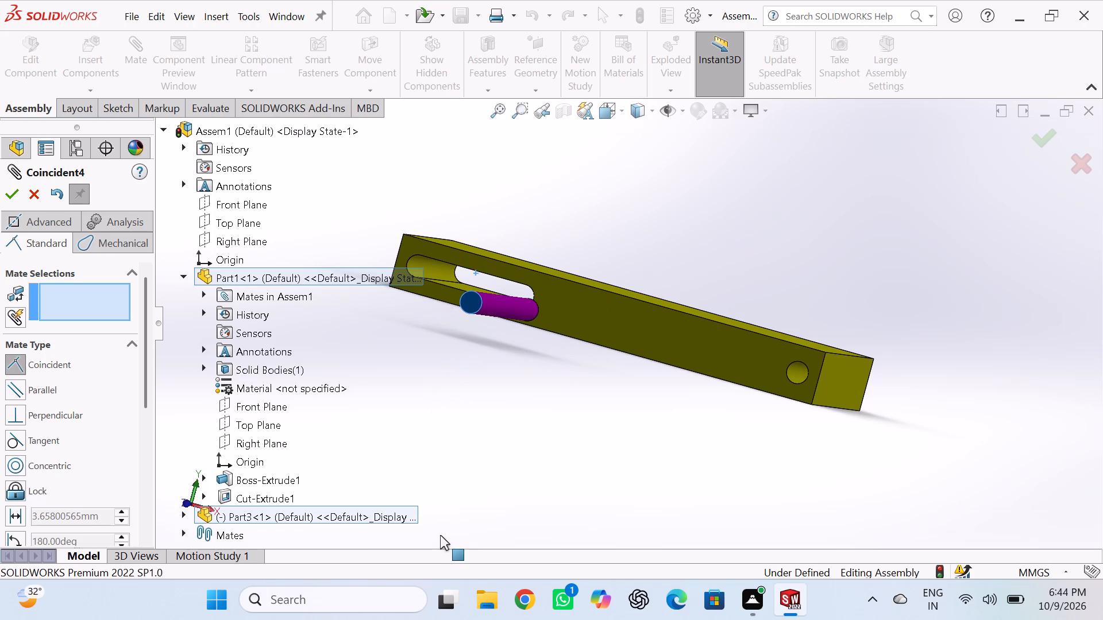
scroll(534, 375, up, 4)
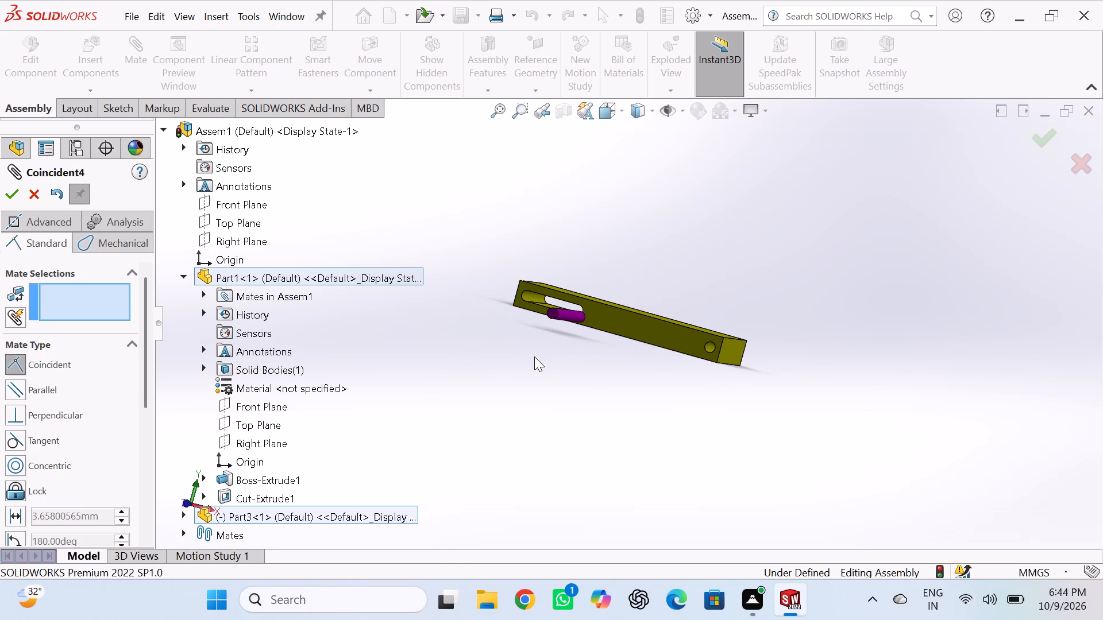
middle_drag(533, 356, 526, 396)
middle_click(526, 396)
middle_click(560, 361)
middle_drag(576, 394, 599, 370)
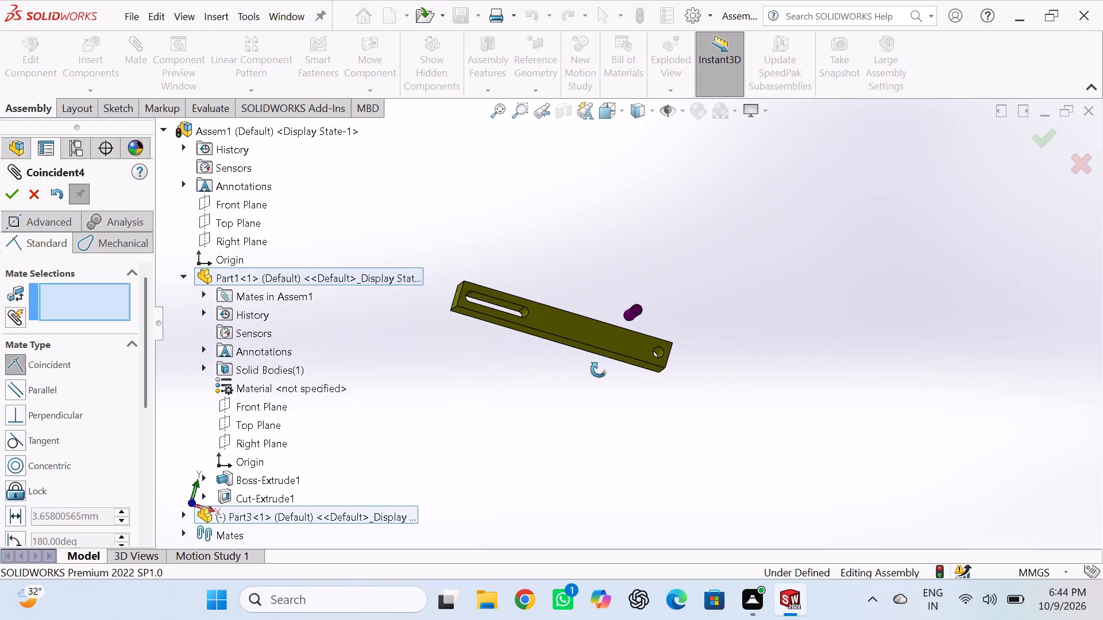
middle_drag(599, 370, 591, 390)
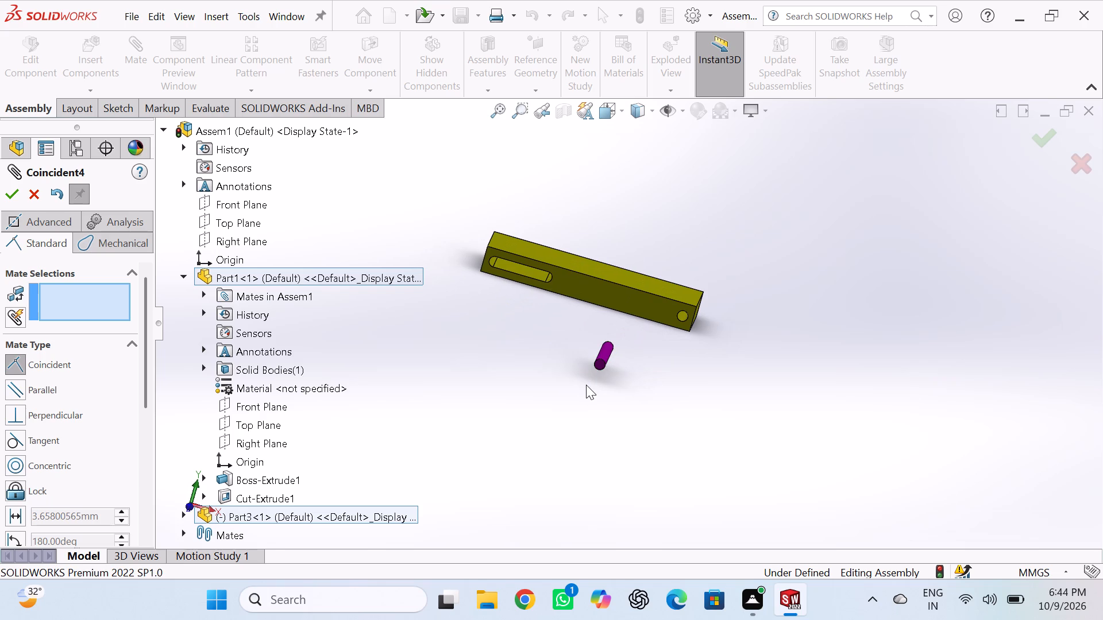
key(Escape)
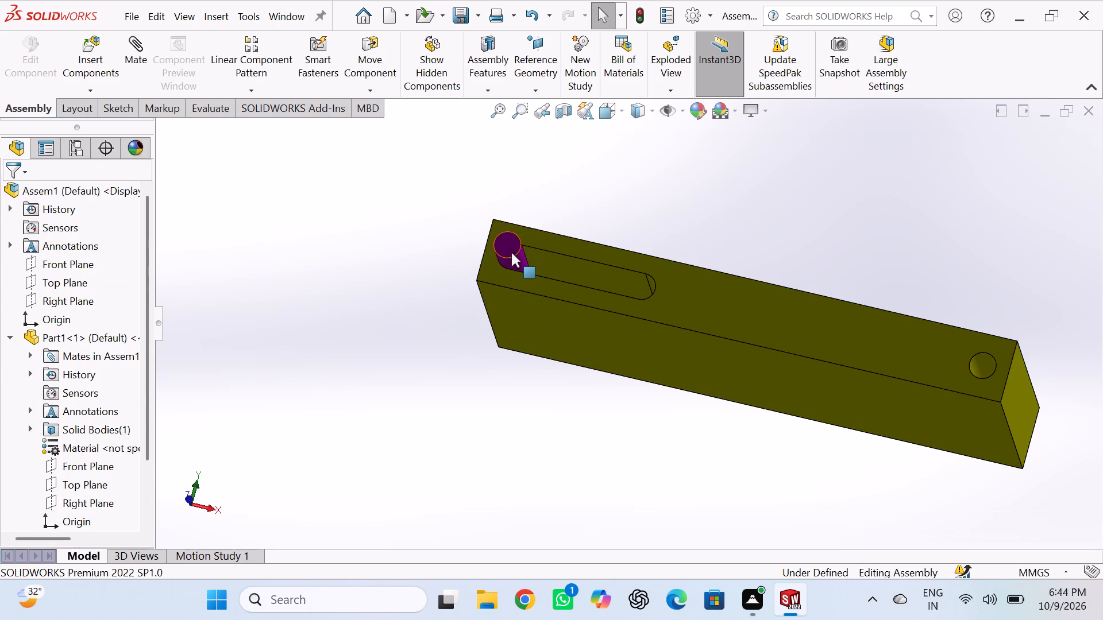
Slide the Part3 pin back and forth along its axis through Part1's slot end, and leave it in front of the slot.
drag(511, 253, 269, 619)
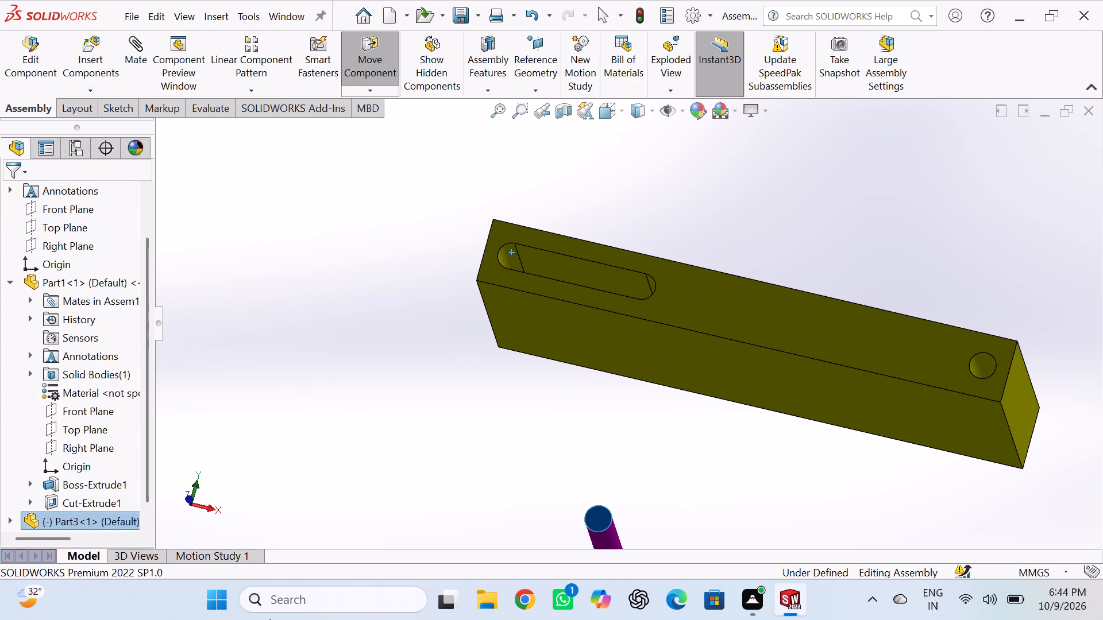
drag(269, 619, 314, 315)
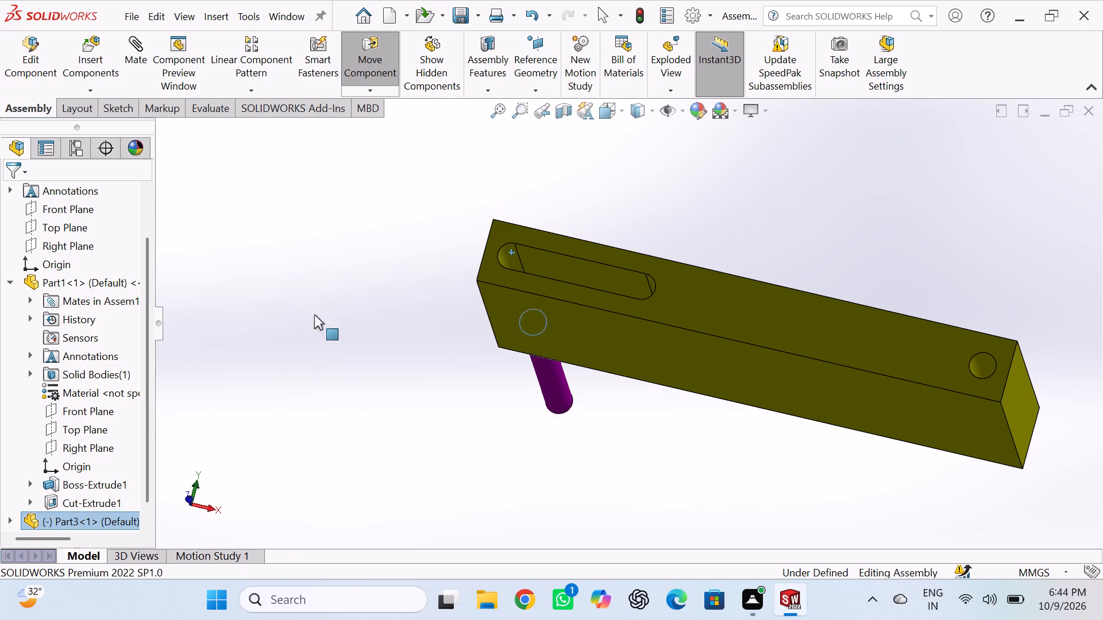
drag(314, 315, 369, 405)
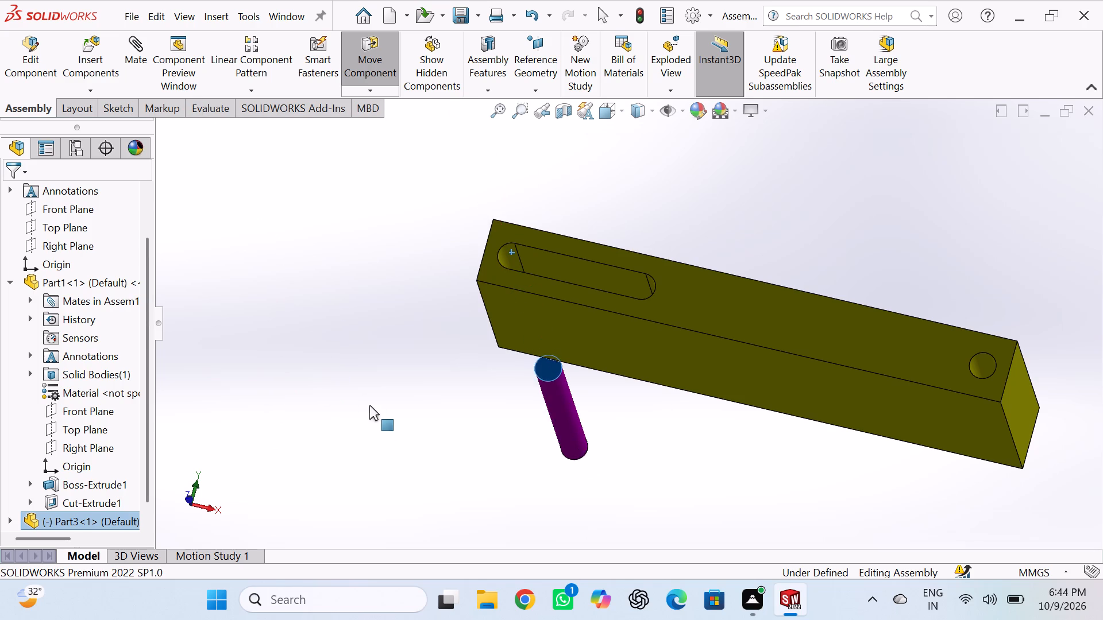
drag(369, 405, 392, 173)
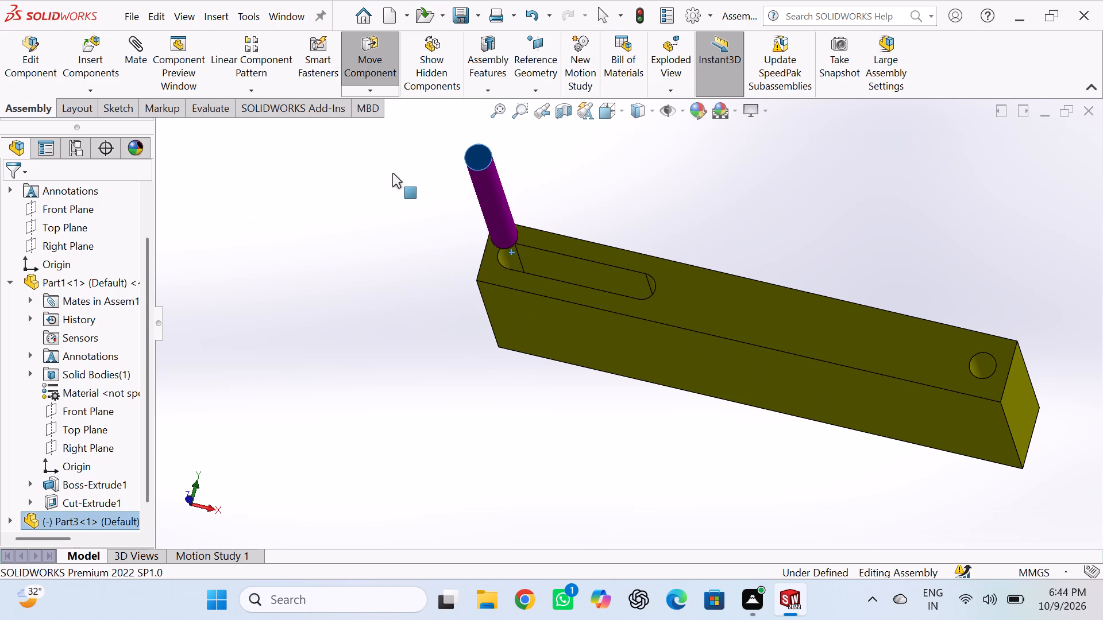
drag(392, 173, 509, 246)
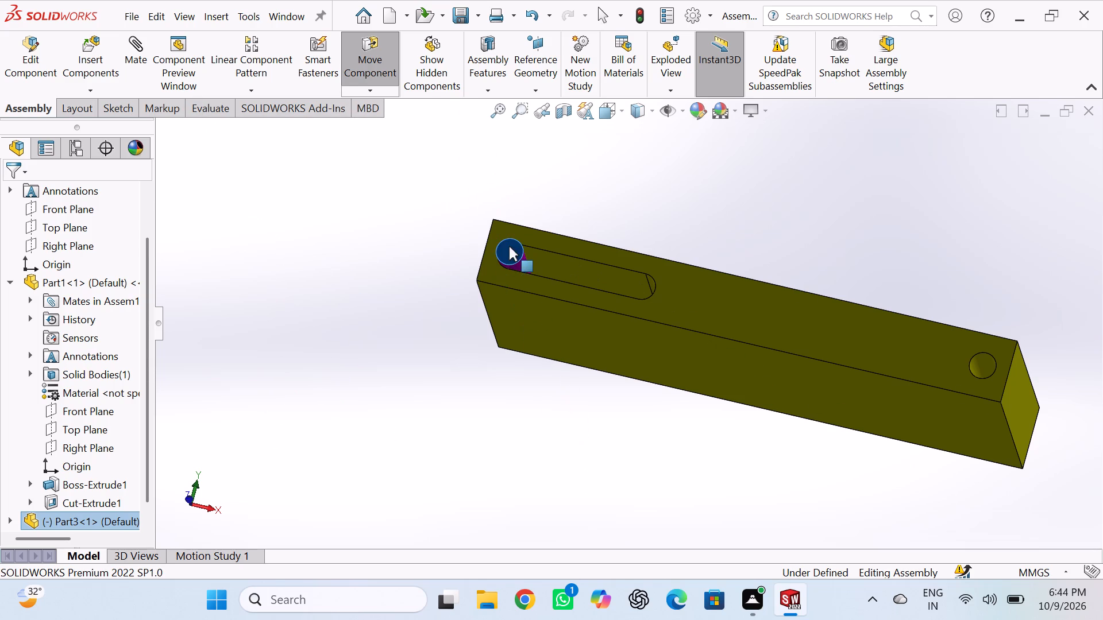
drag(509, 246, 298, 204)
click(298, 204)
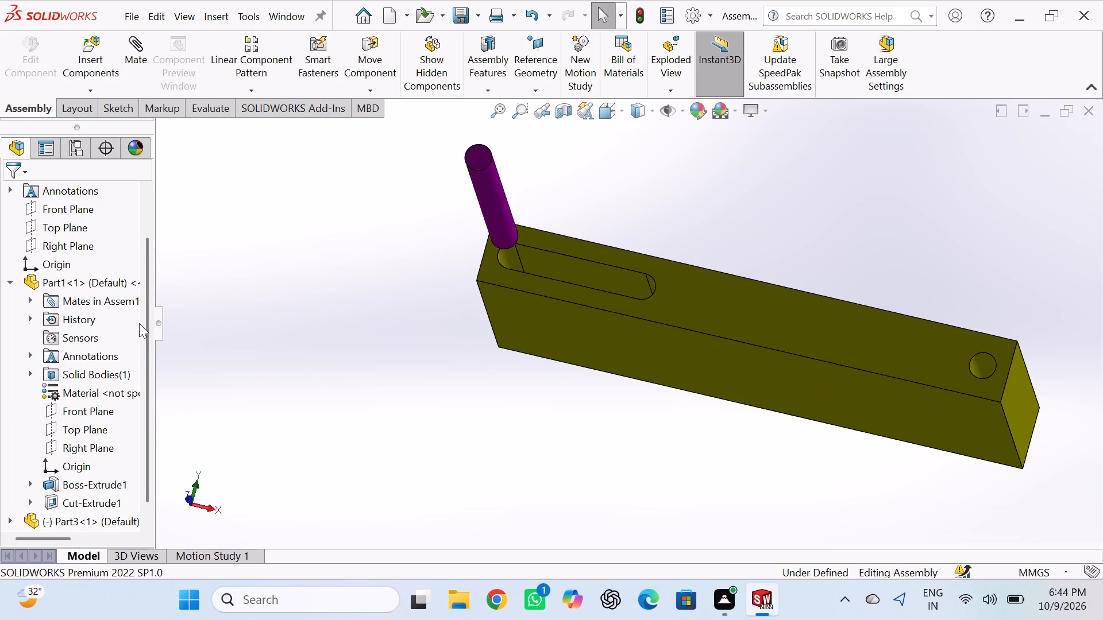
Delete the Concentric mate between Part1's slot end and the Part3 pin from the assembly's mates.
scroll(139, 325, down, 6)
click(37, 516)
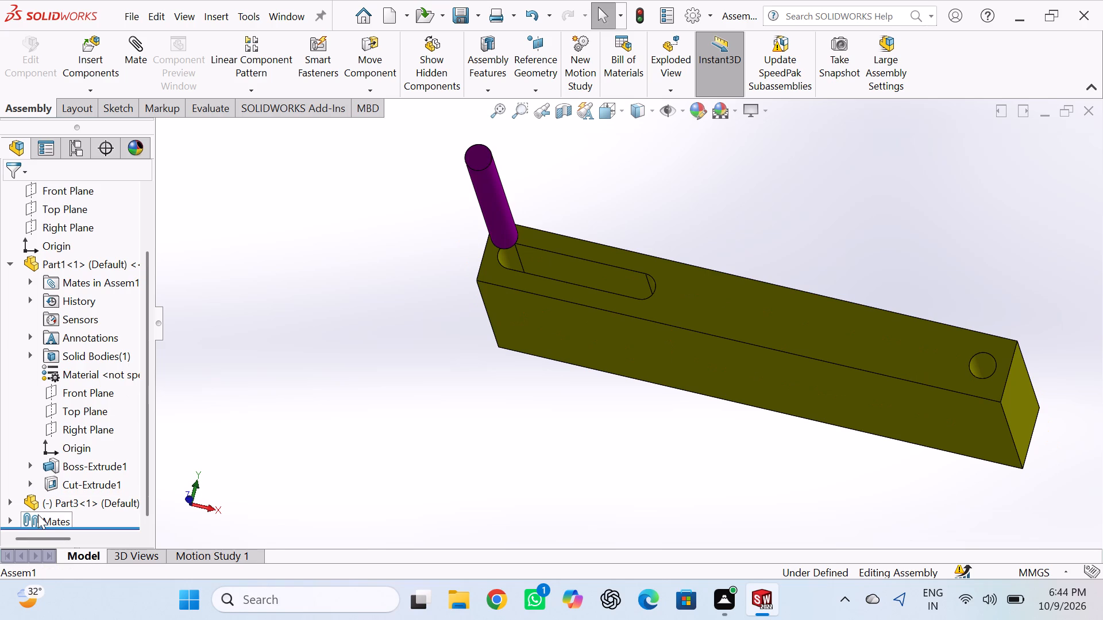
click(10, 521)
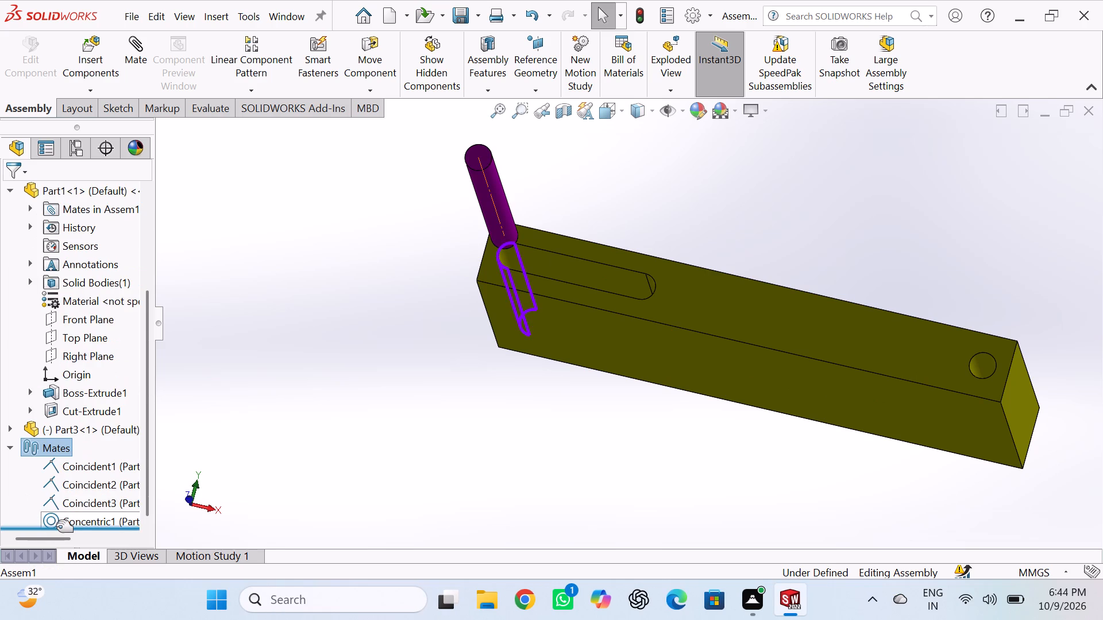
click(57, 526)
right_click(59, 517)
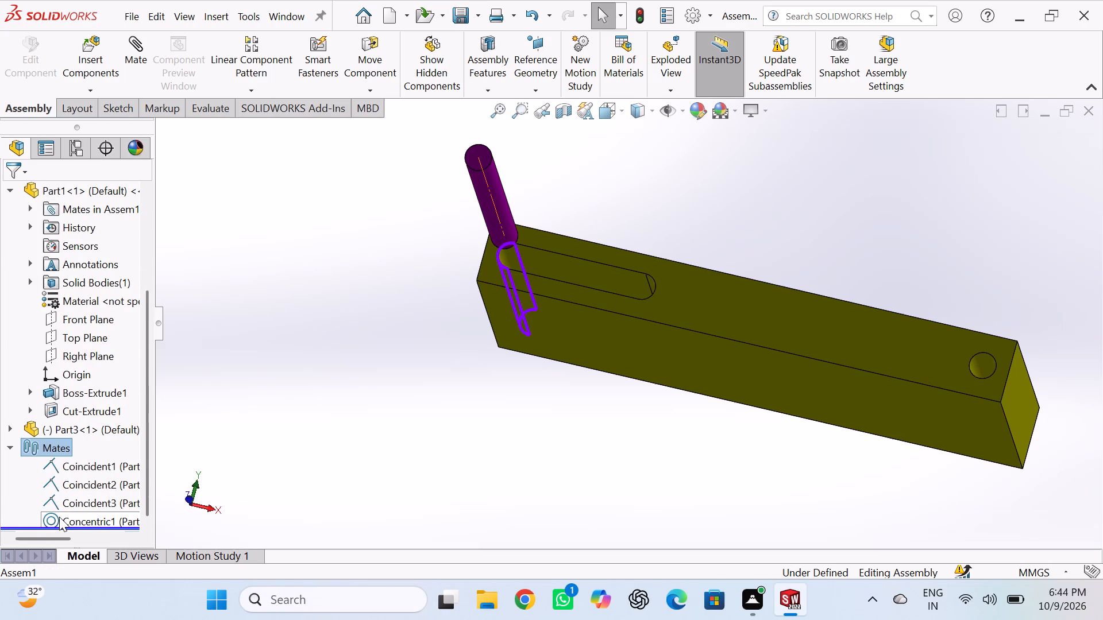
click(102, 352)
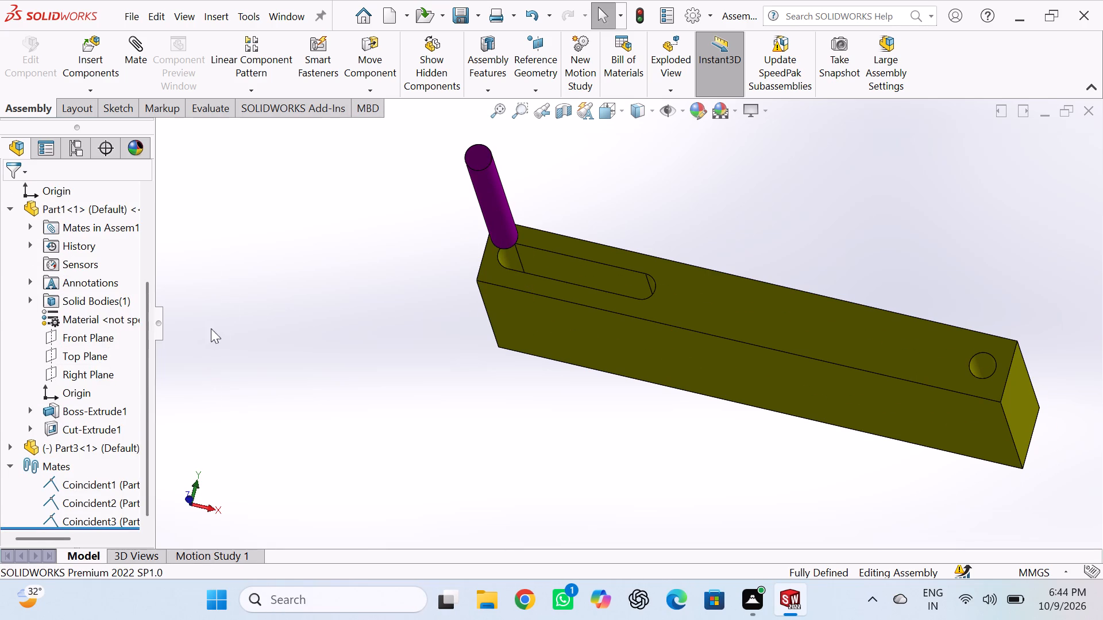
click(245, 272)
middle_click(279, 245)
middle_click(259, 349)
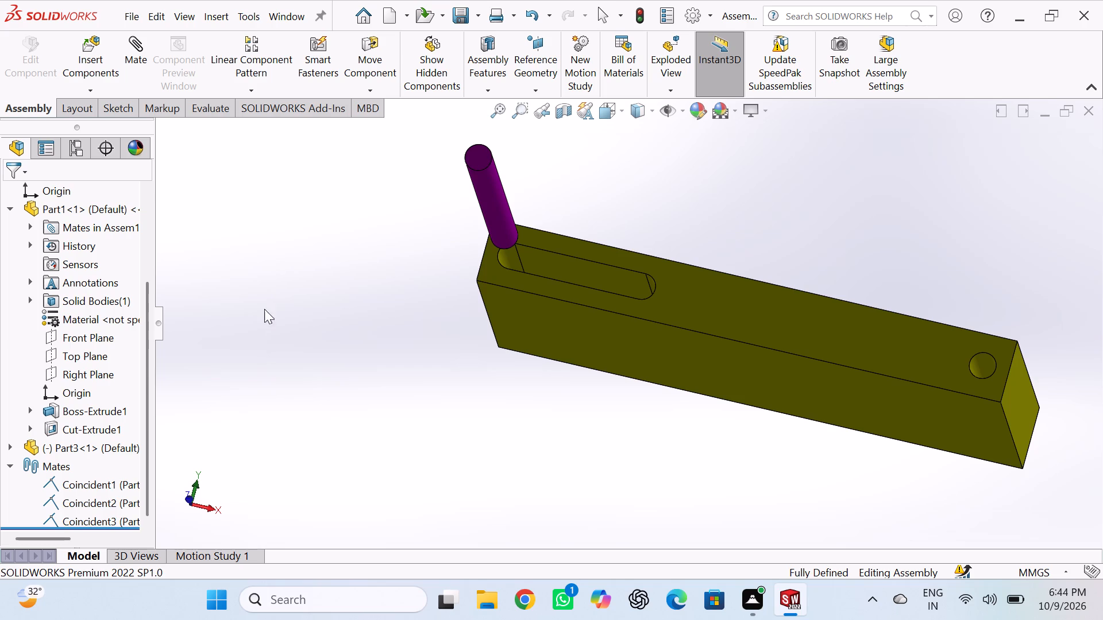
drag(277, 247, 269, 344)
Move the freed Part3 pin across the front of Part1's slot and leave it just in front of and below the slot.
middle_drag(543, 342, 528, 409)
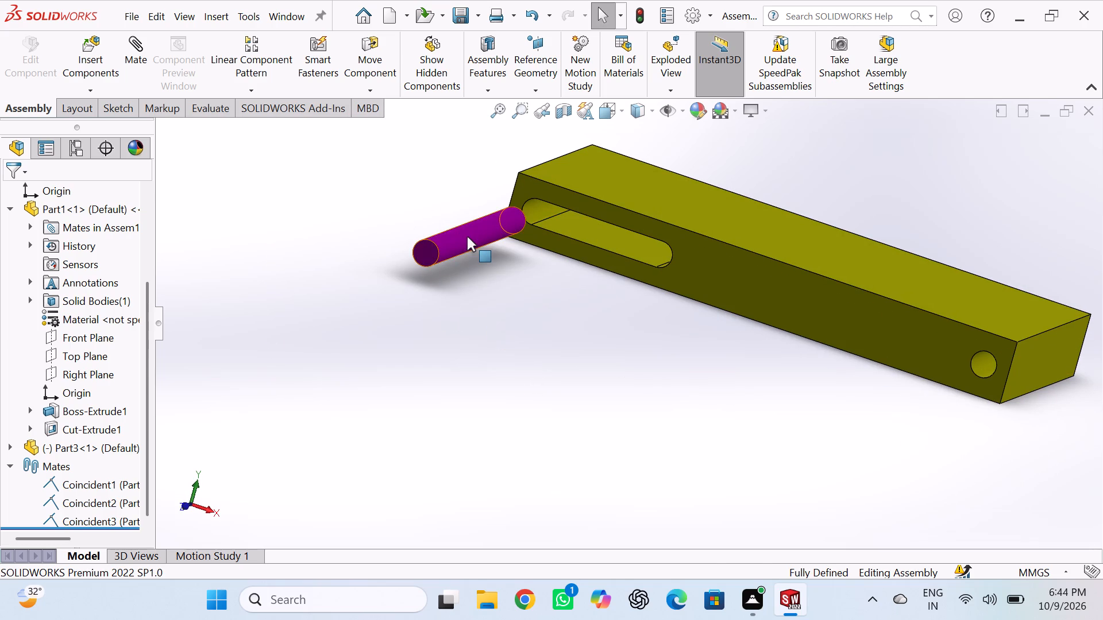
drag(467, 237, 577, 246)
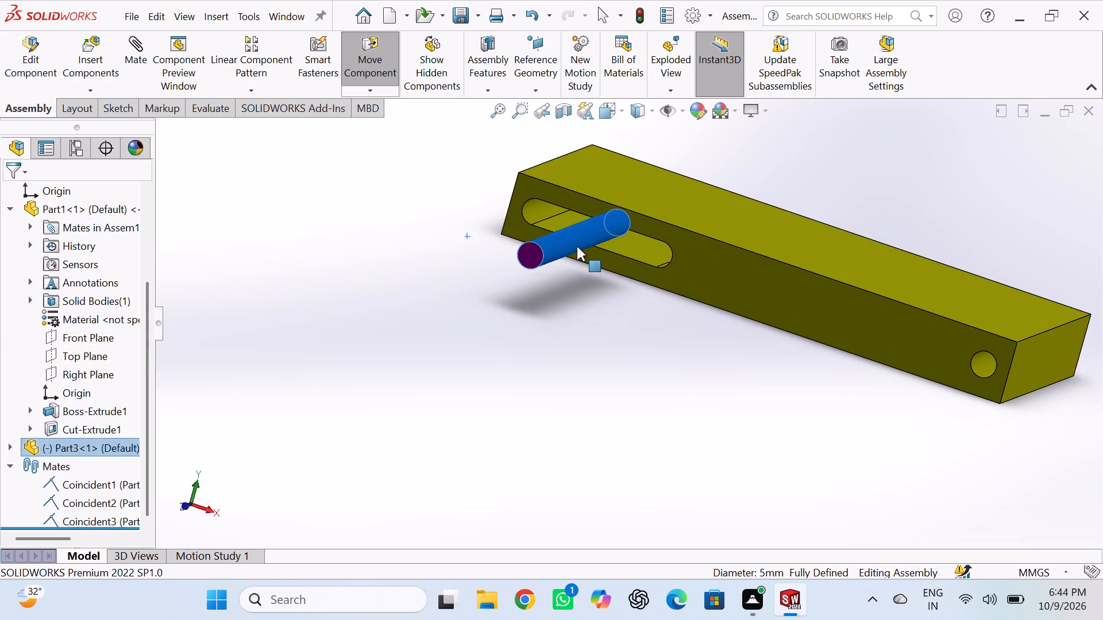
drag(577, 246, 506, 268)
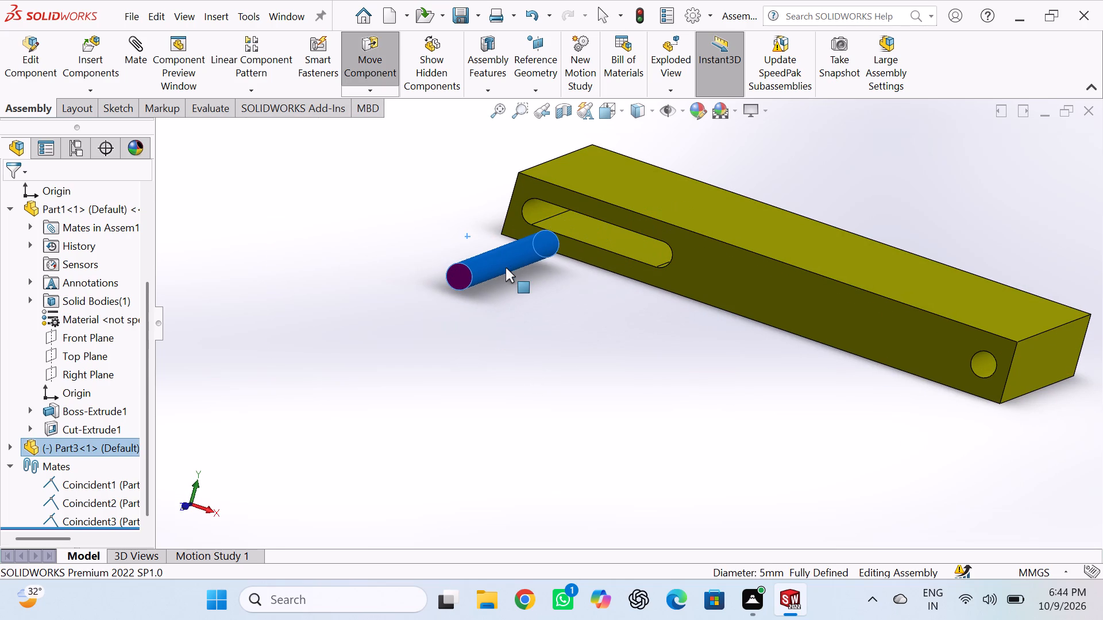
drag(506, 268, 515, 294)
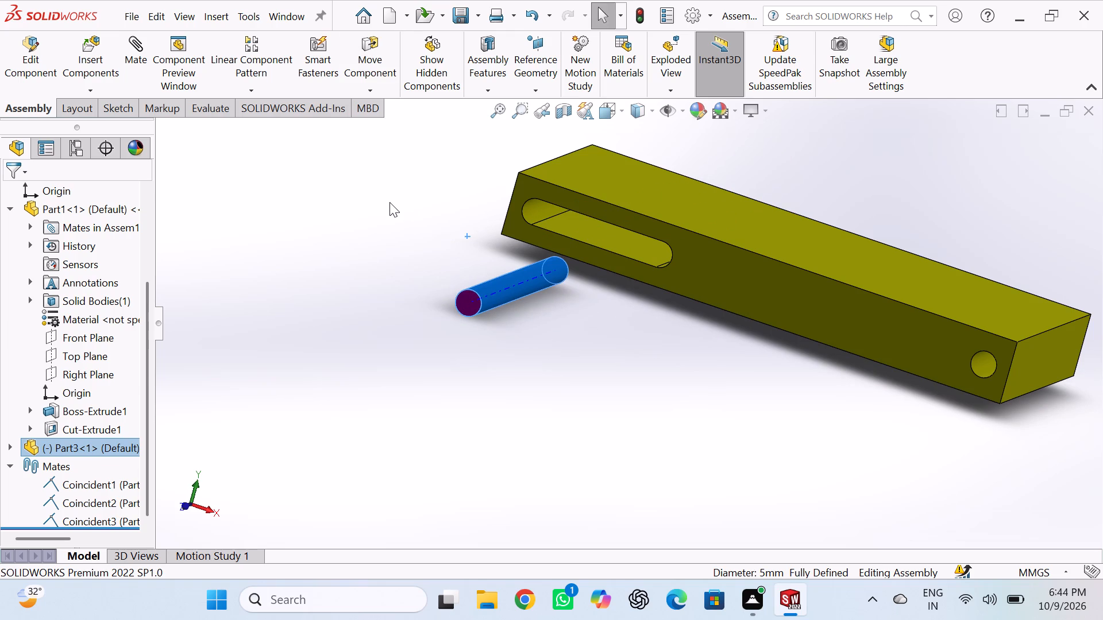
click(389, 202)
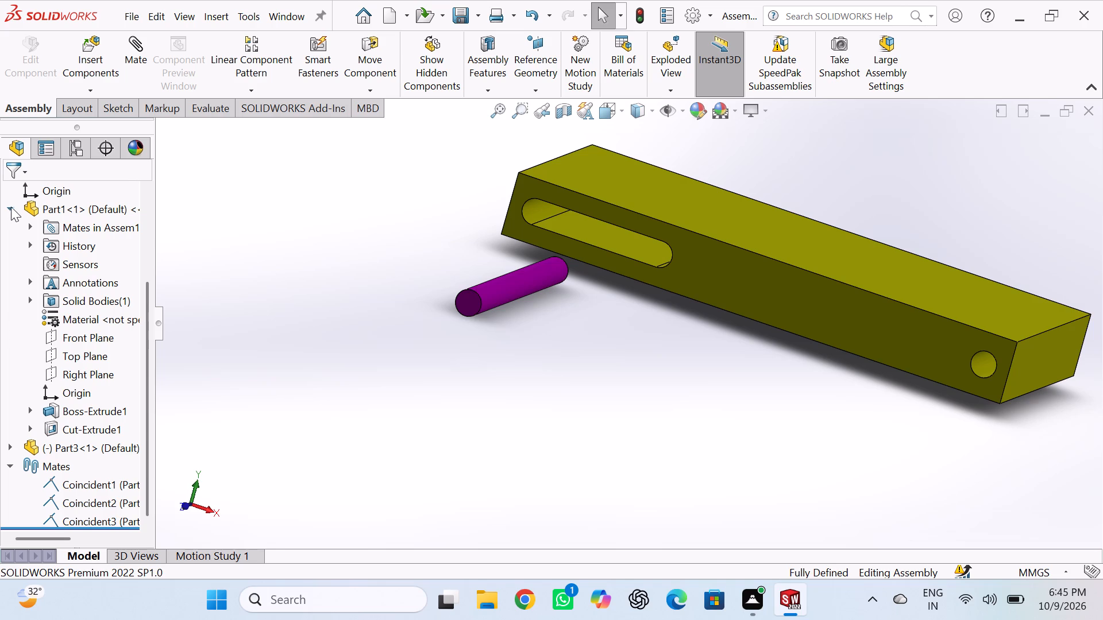
Add a Coincident mate between the assembly's Front Plane and the Part3 pin's Front Plane.
click(143, 54)
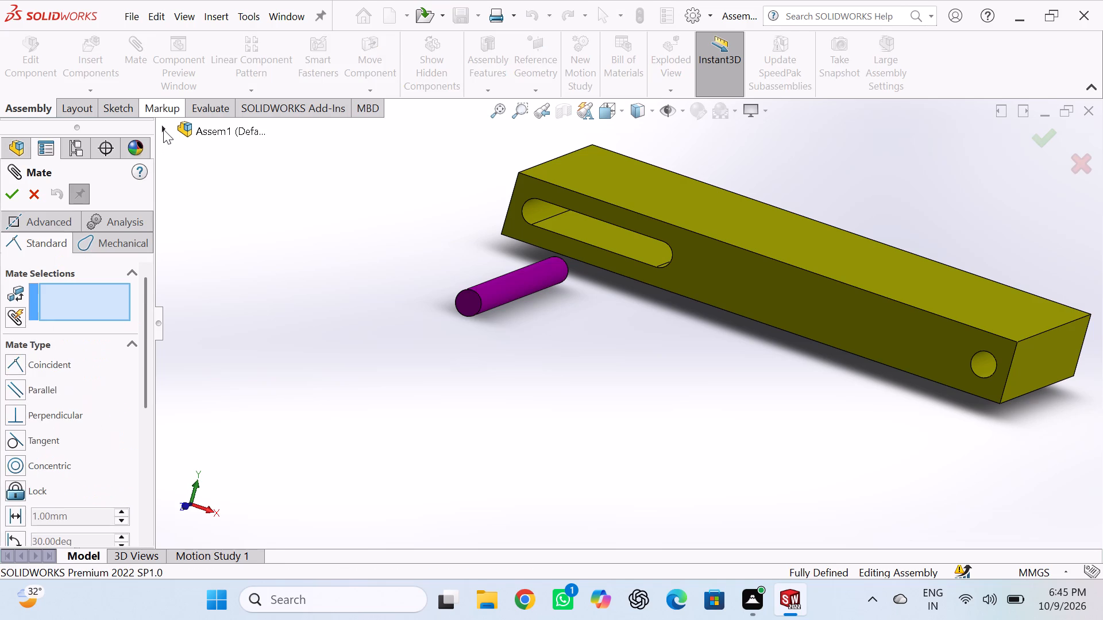
click(163, 129)
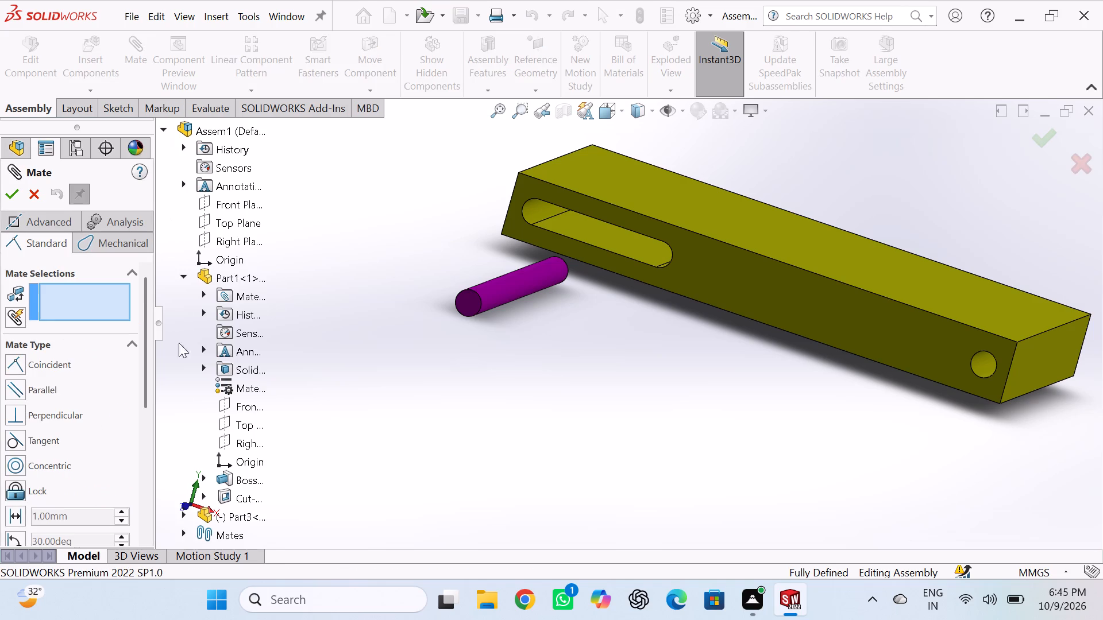
click(186, 275)
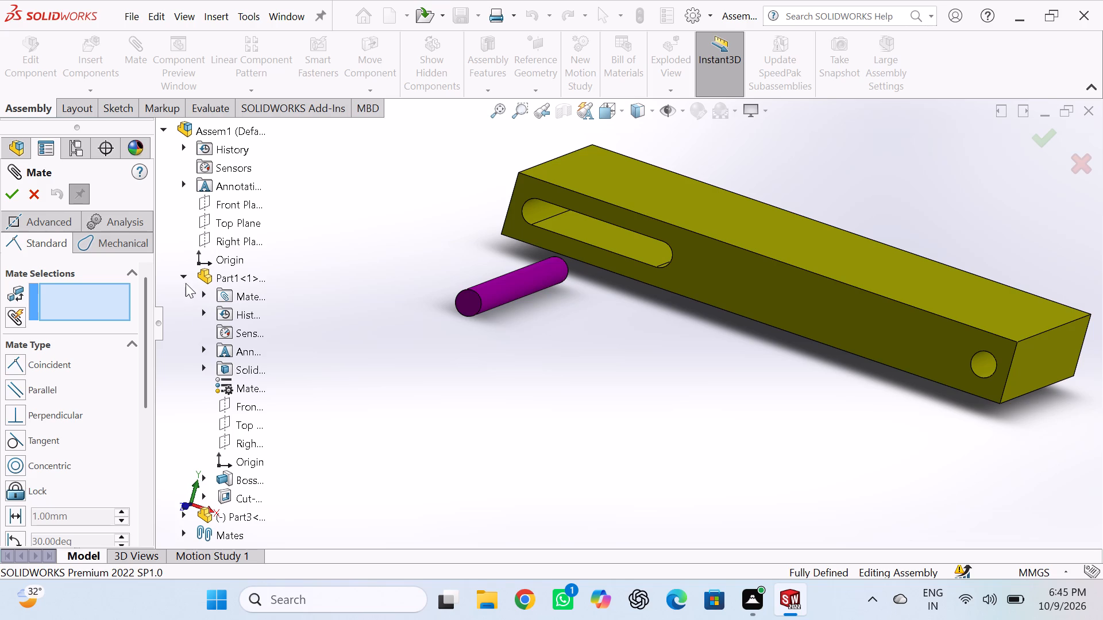
click(183, 293)
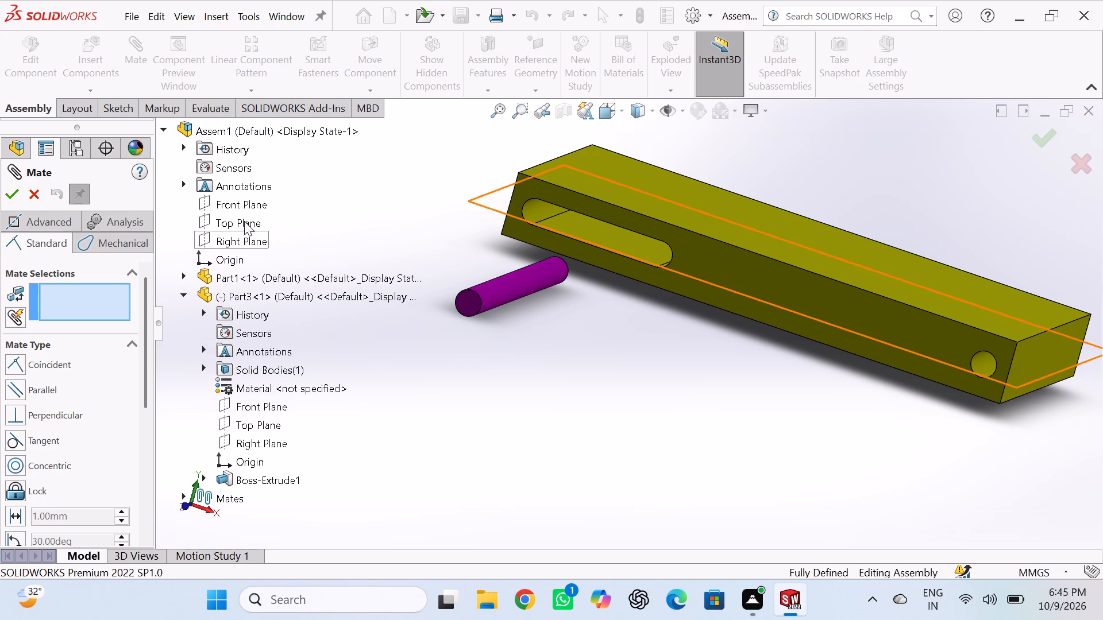
click(249, 204)
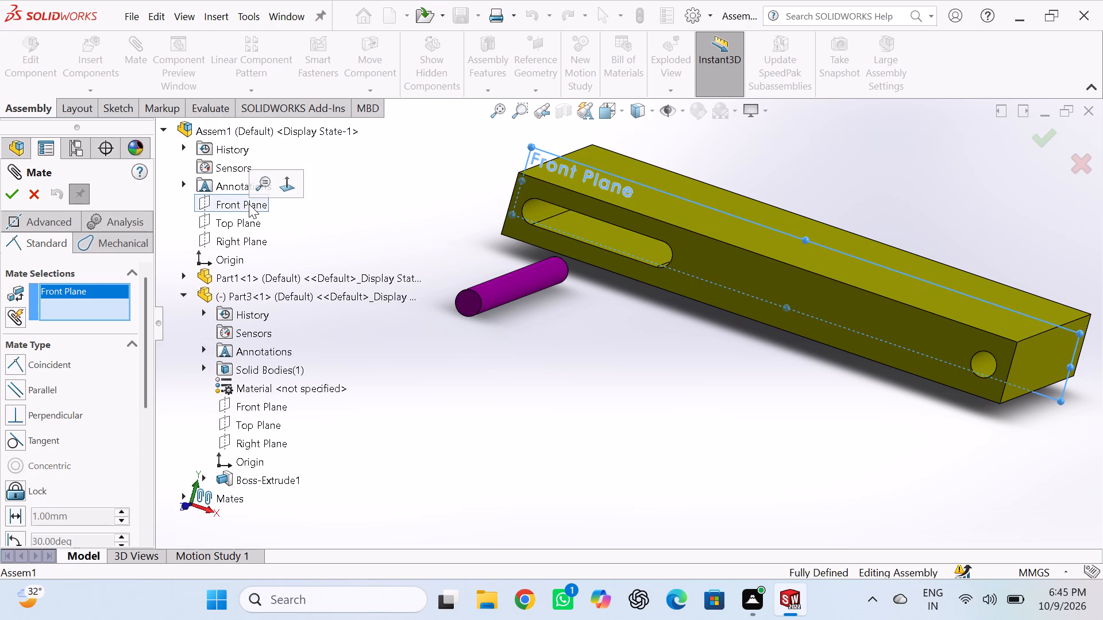
click(250, 410)
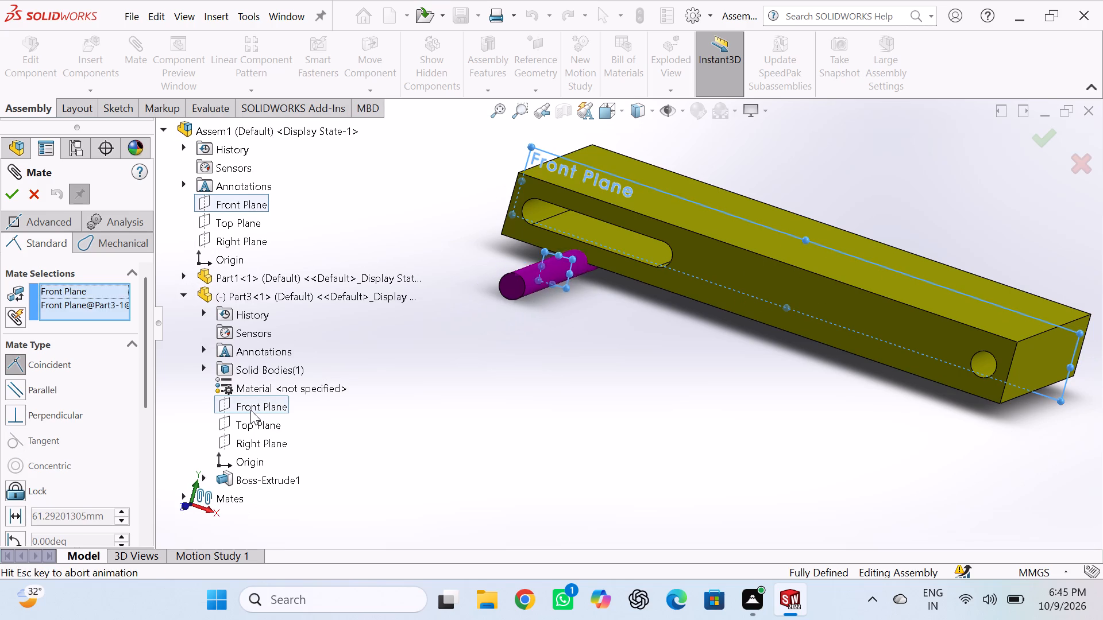
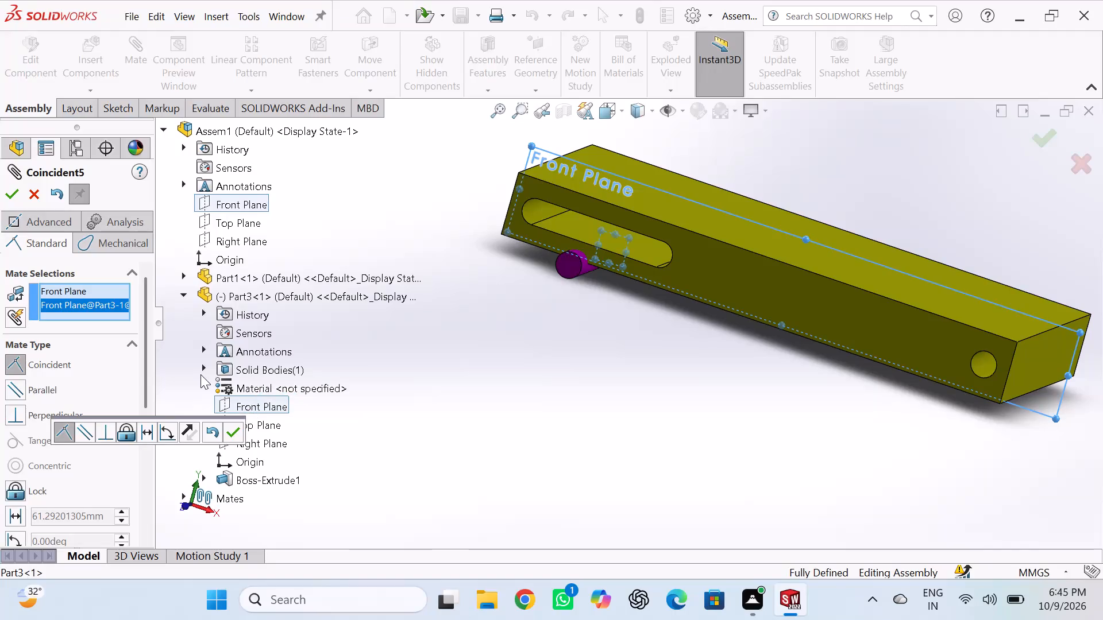
Accept the Coincident mate between the assembly's Front Plane and the Part3 pin's Front Plane.
click(229, 433)
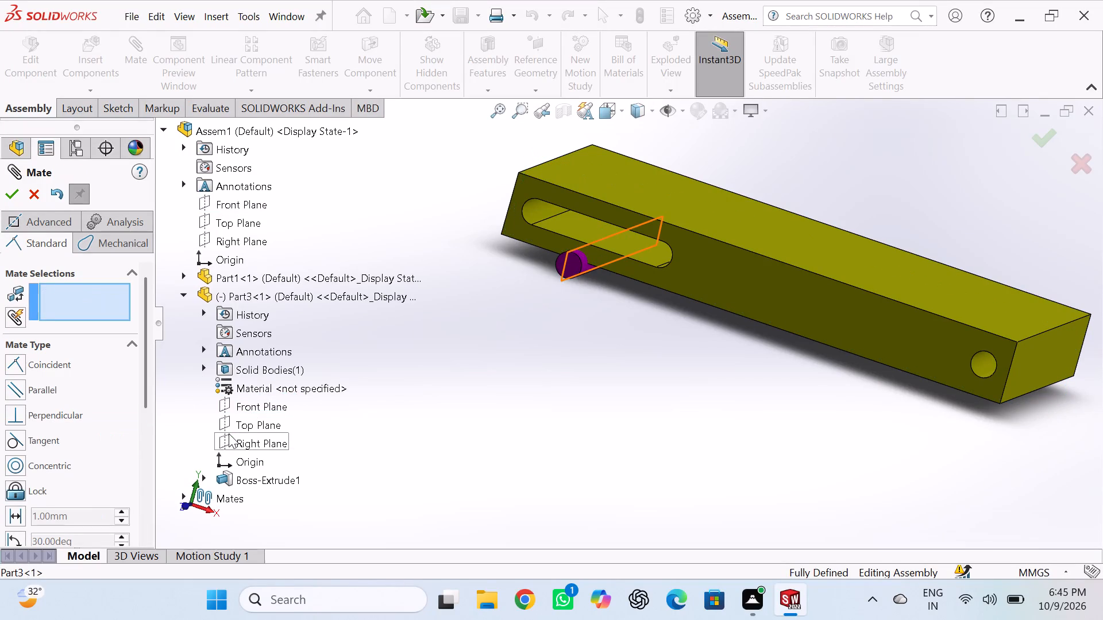
Add a Coincident mate between the assembly's Top Plane and the Part3 pin's Top Plane.
click(249, 219)
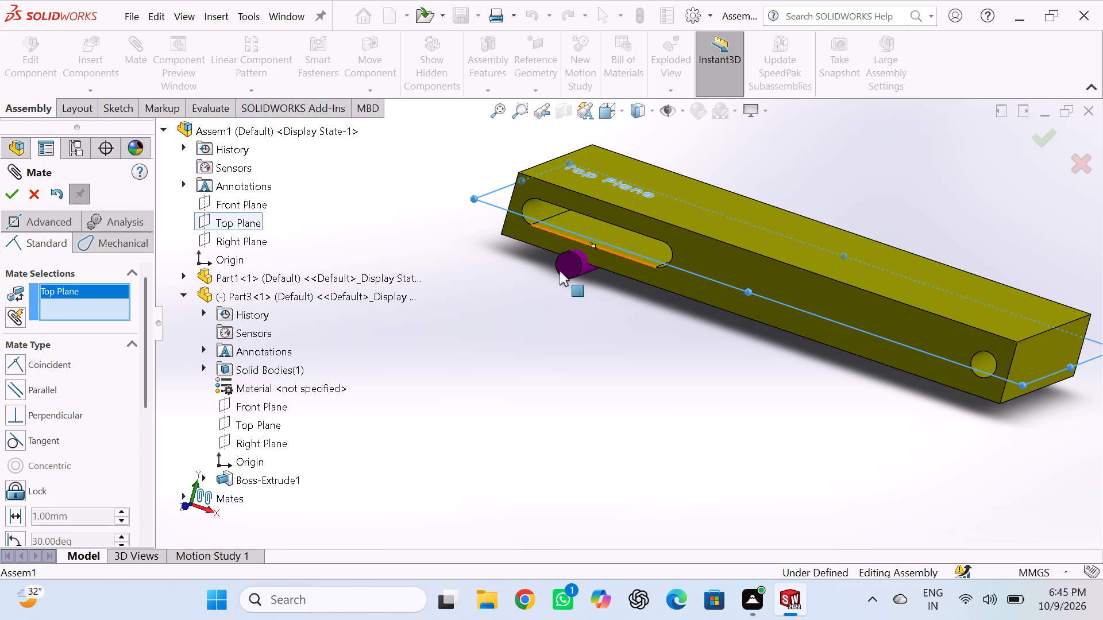
click(268, 428)
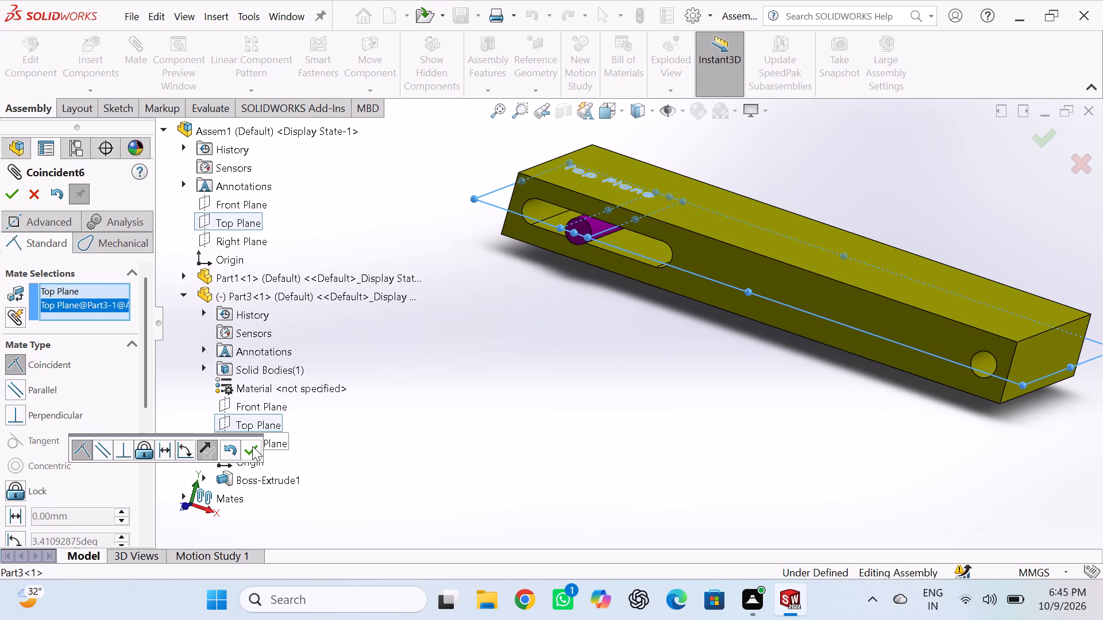
double_click(252, 446)
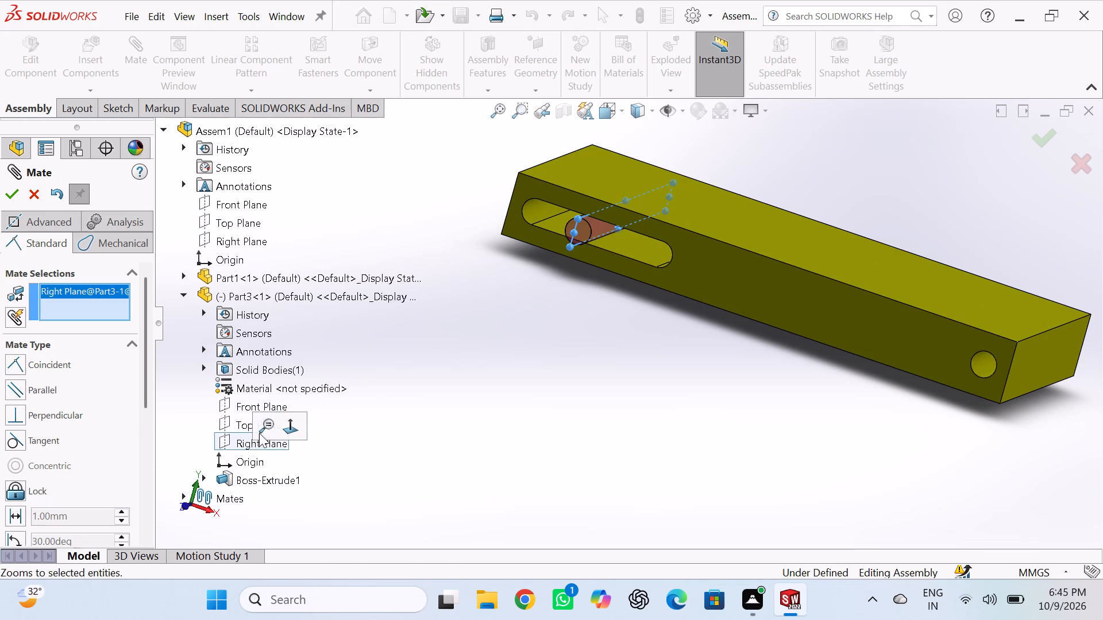
click(528, 396)
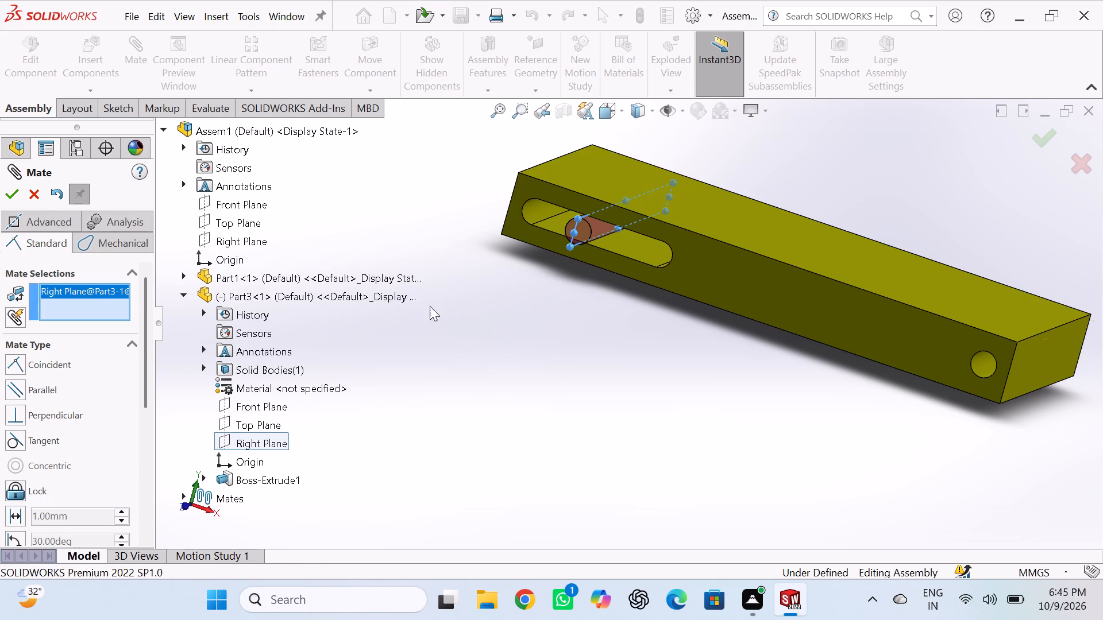
click(27, 193)
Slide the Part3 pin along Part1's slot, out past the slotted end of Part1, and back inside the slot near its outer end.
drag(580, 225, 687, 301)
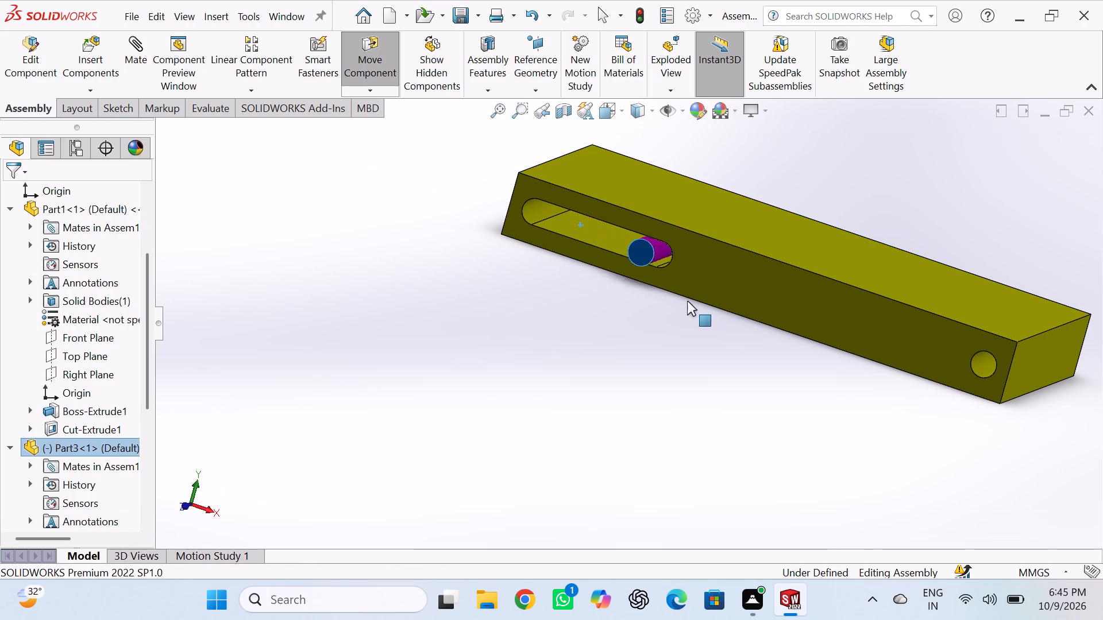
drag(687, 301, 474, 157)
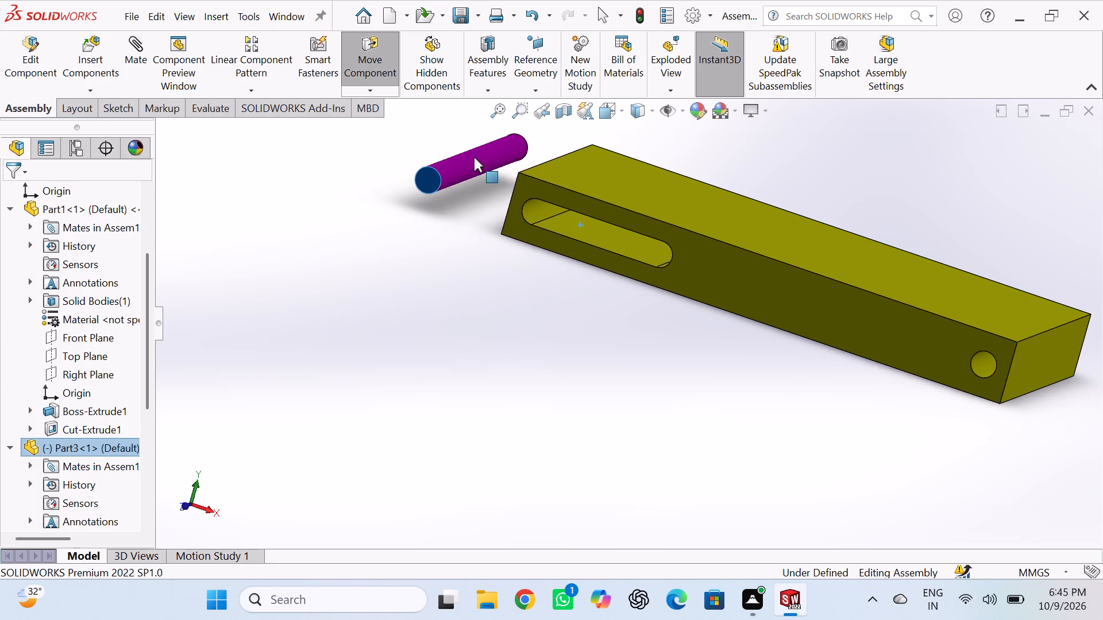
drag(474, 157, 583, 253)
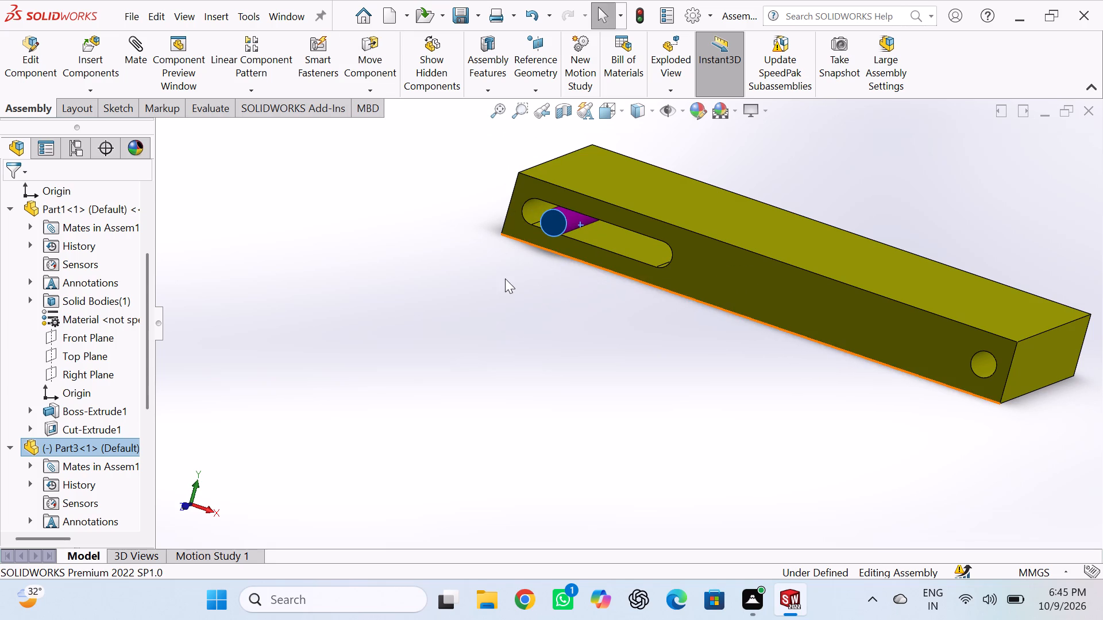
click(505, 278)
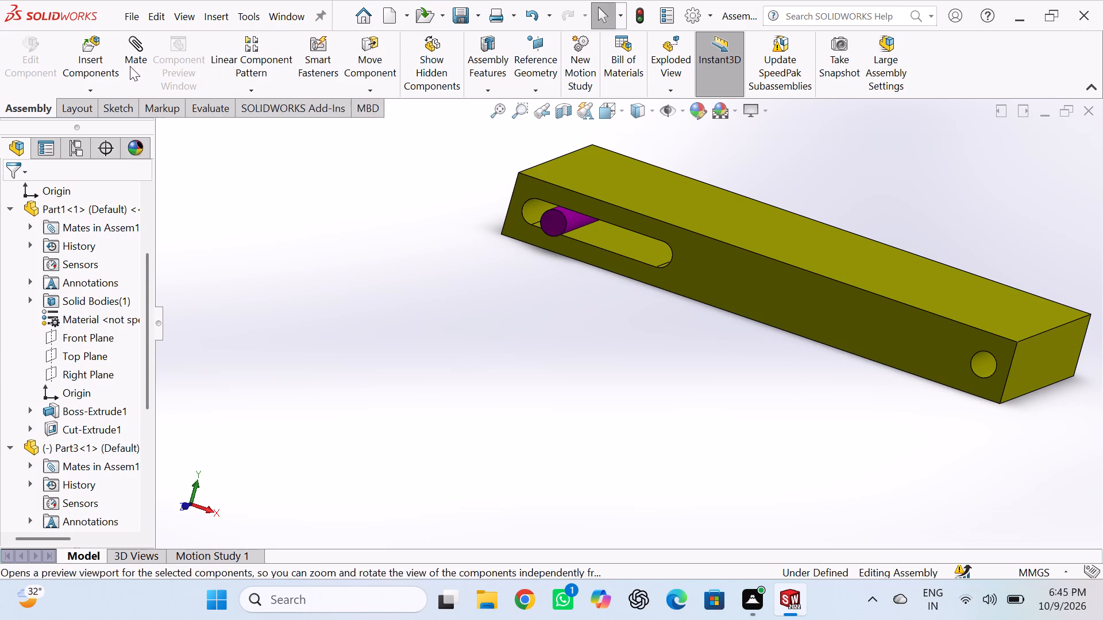
Add a mechanical Slot mate with the Free constraint between the Part3 pin's cylindrical face and Part1's slot face.
click(136, 57)
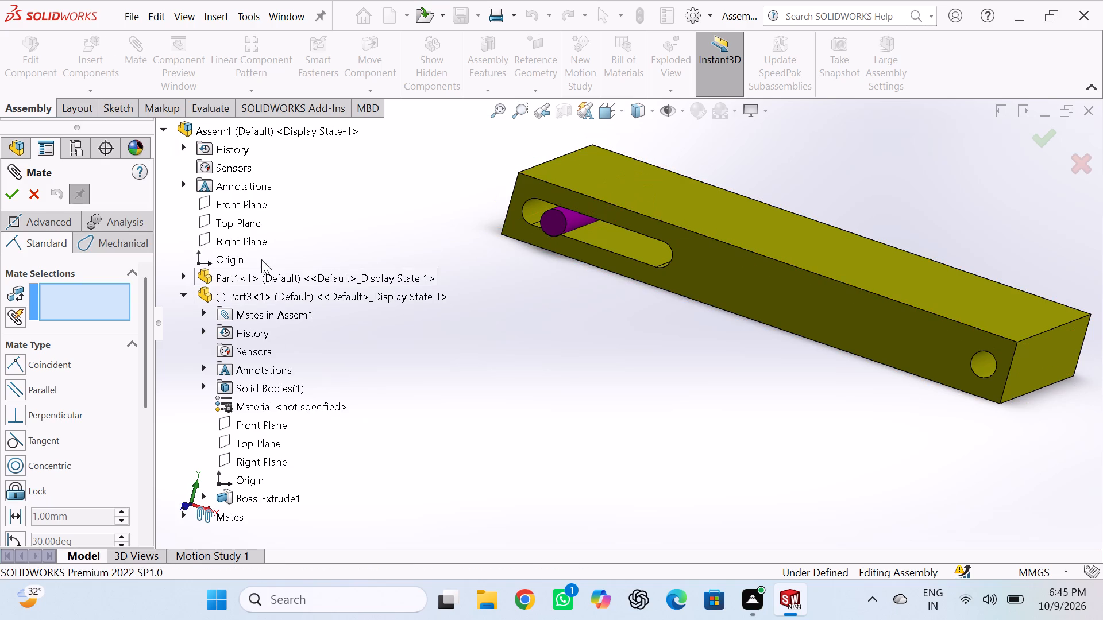
click(46, 220)
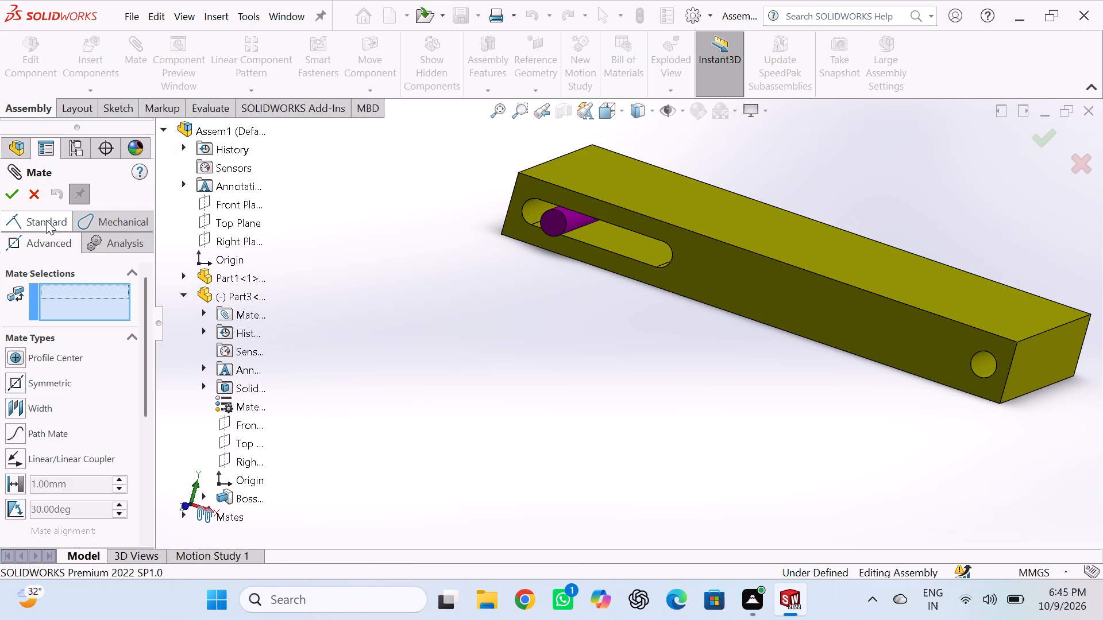
click(111, 219)
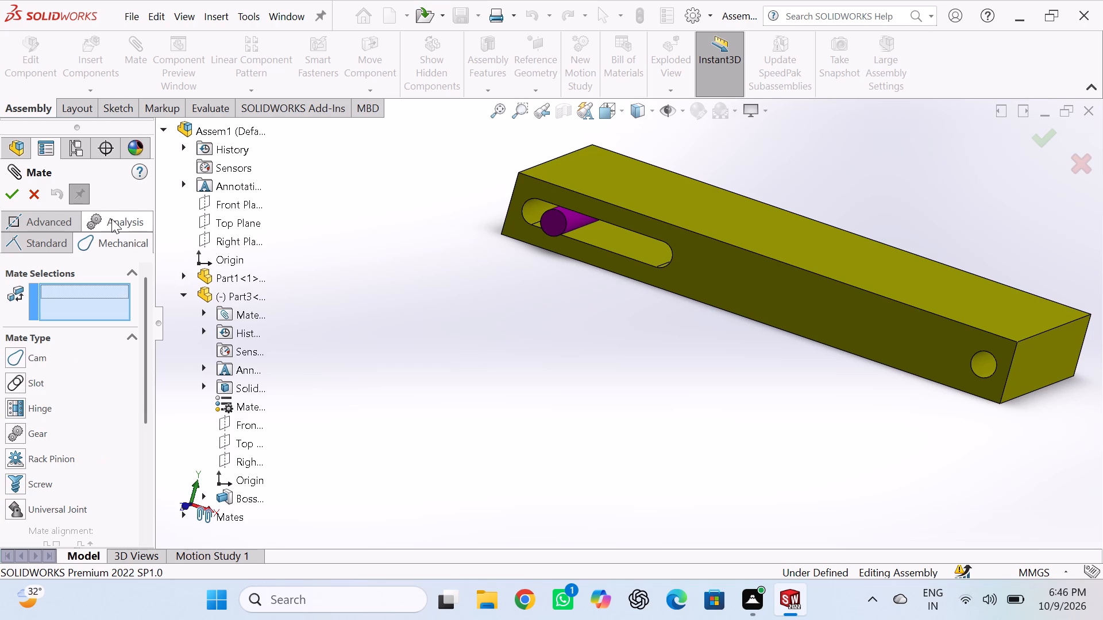
click(29, 380)
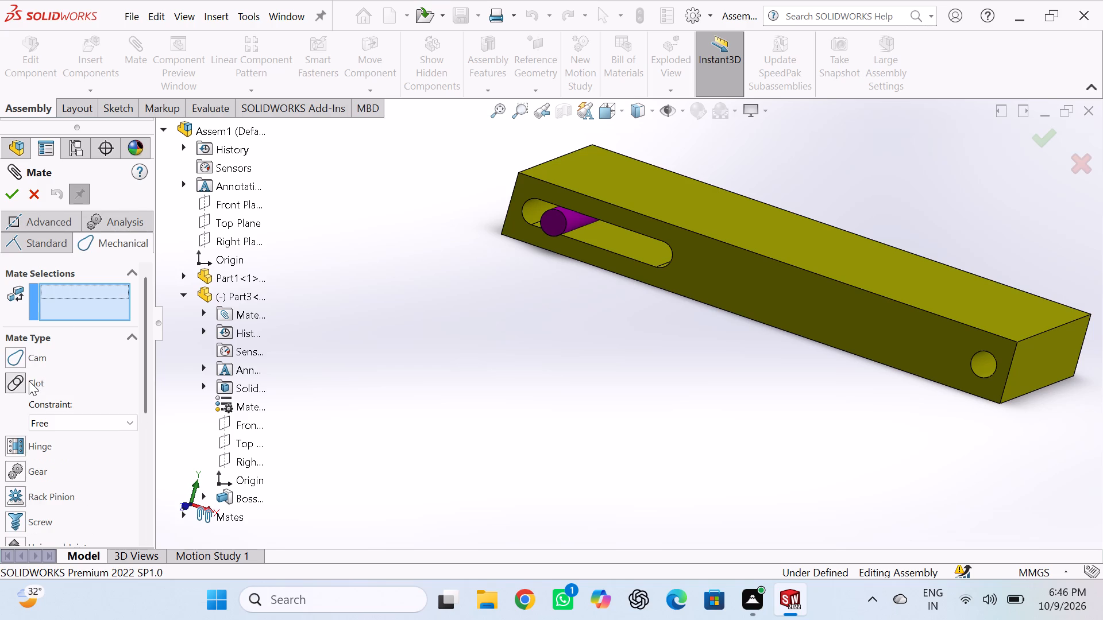
click(132, 424)
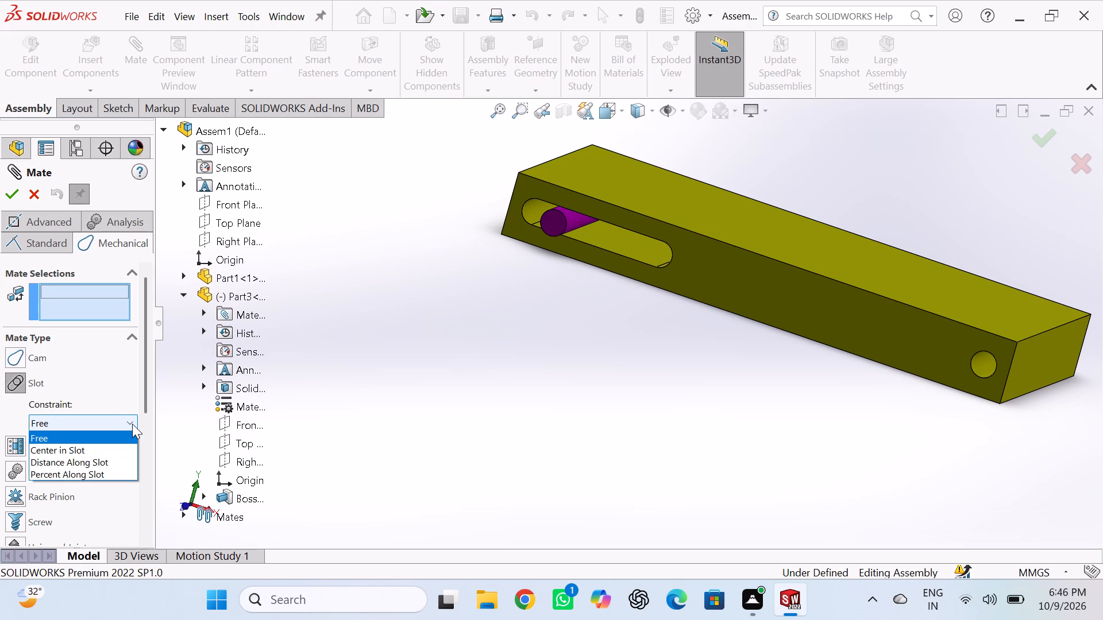
click(132, 424)
click(132, 424)
click(93, 440)
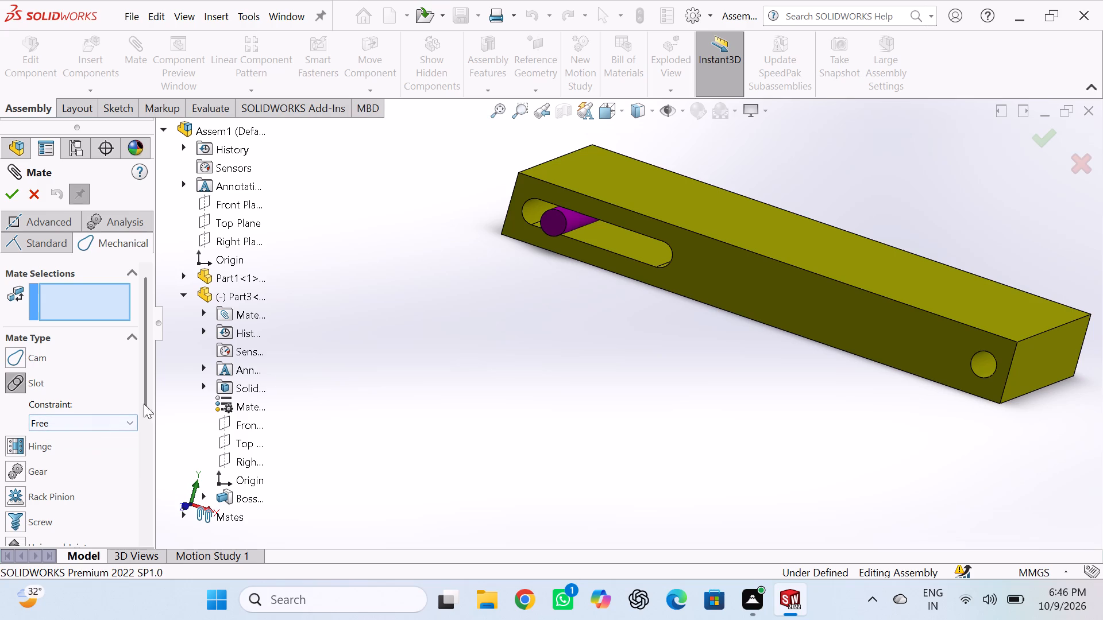
click(572, 226)
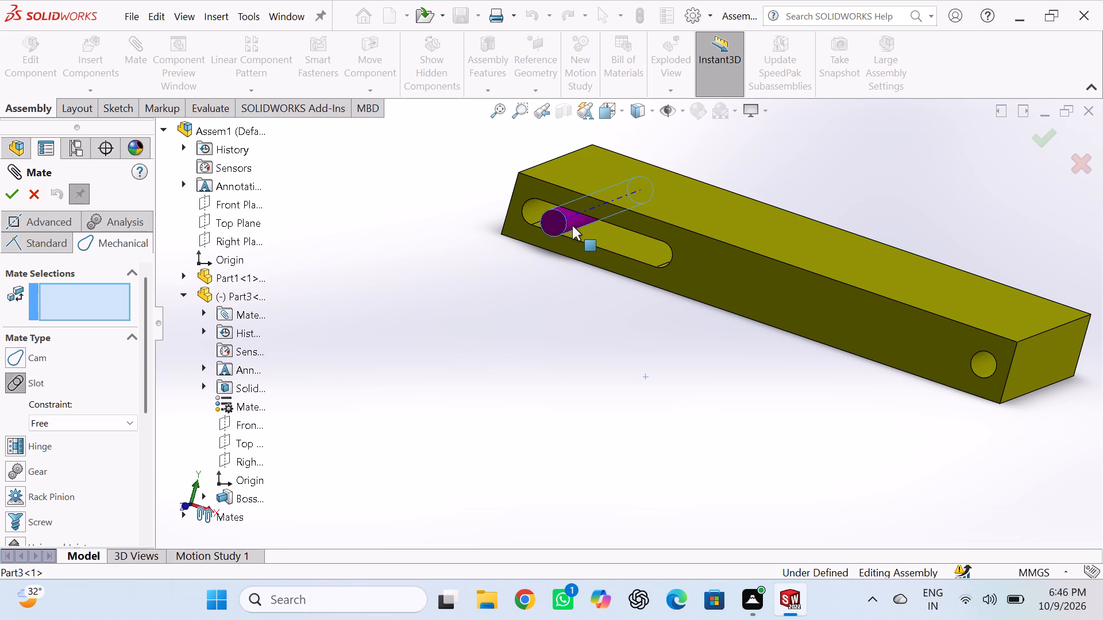
click(632, 238)
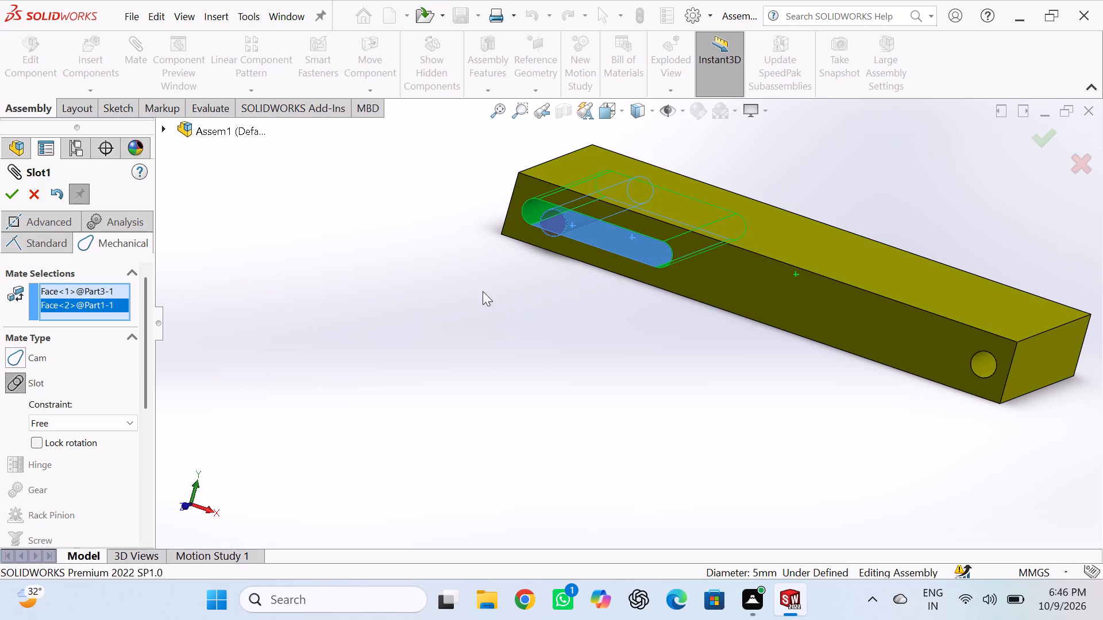
click(10, 196)
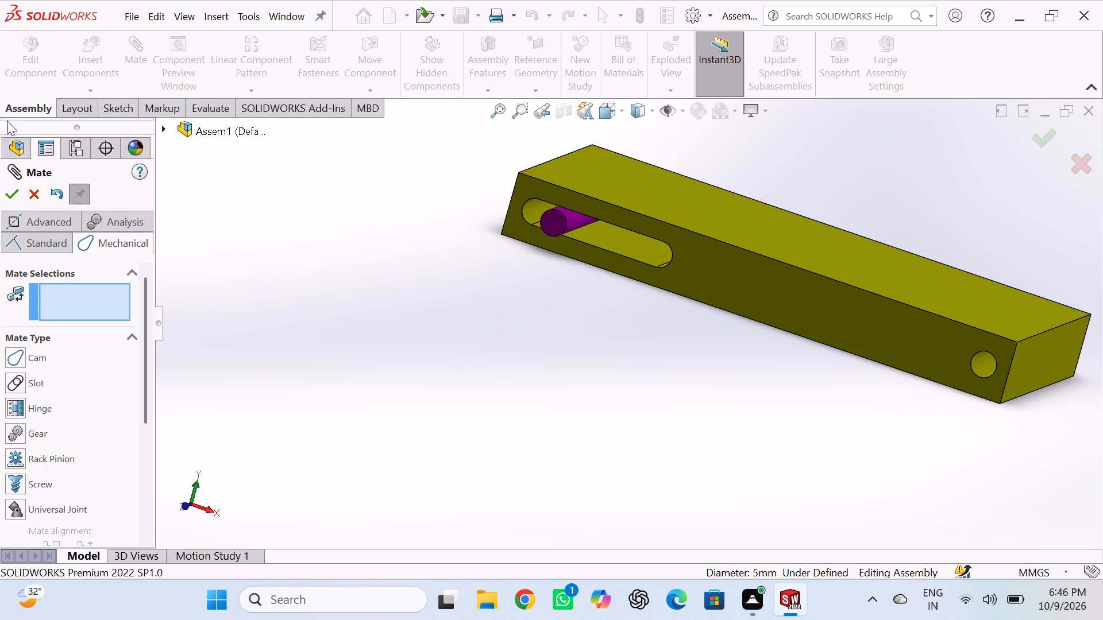
click(6, 189)
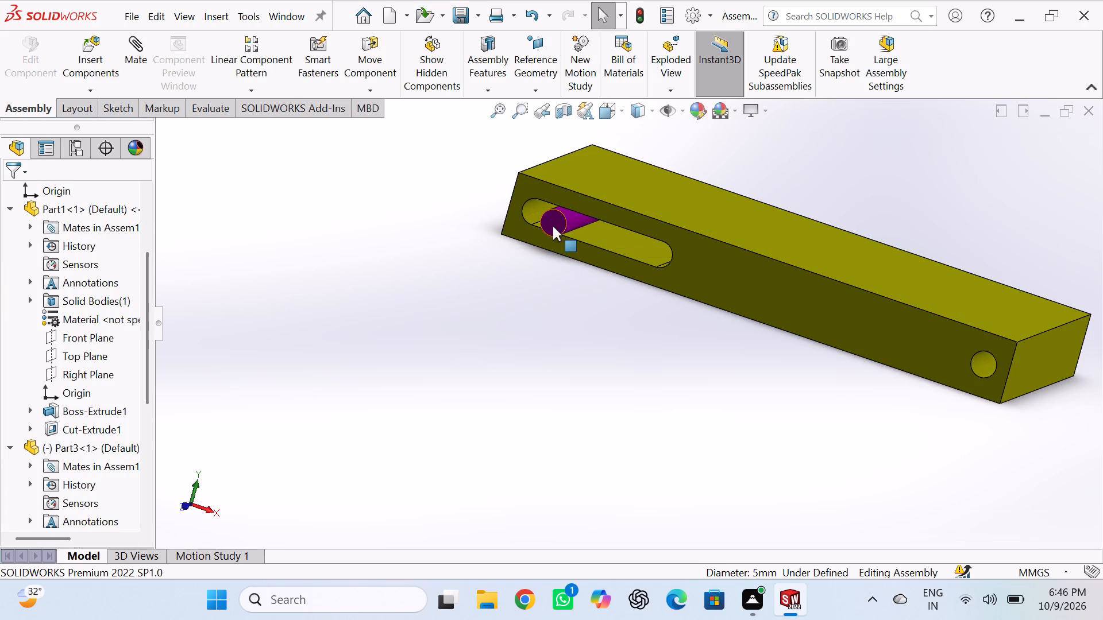
Slide the Part3 pin to the slot's outer end and back, leaving it inside the slot near its inner end.
drag(552, 220, 426, 129)
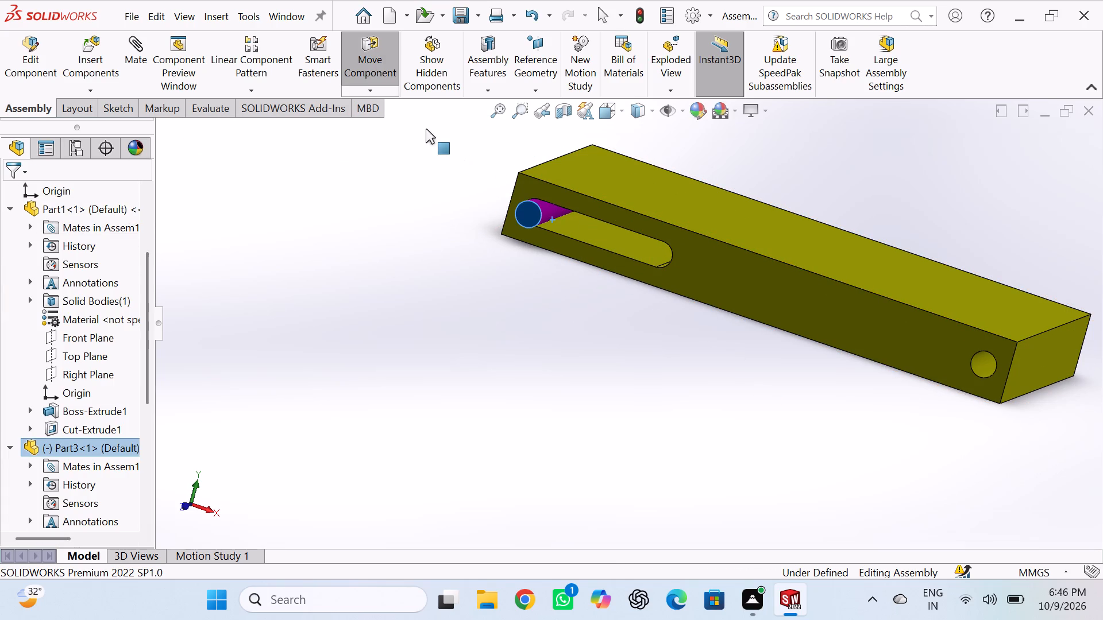
drag(426, 129, 615, 361)
click(595, 331)
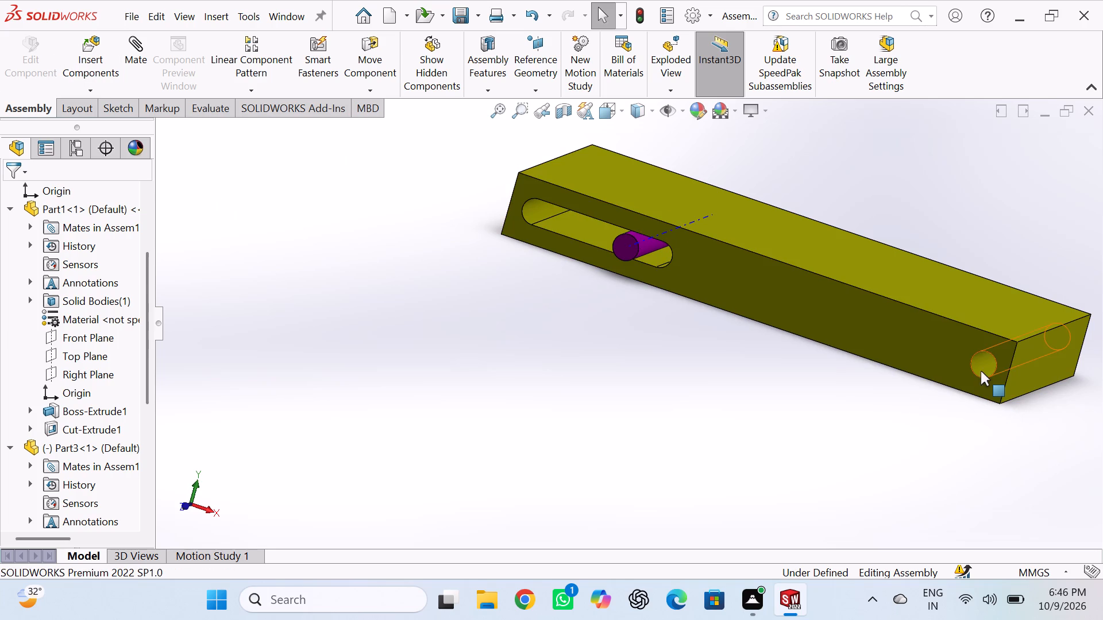
Insert a second Part3 pin and place it in front of and below Part1, near the end with the round hole.
click(94, 59)
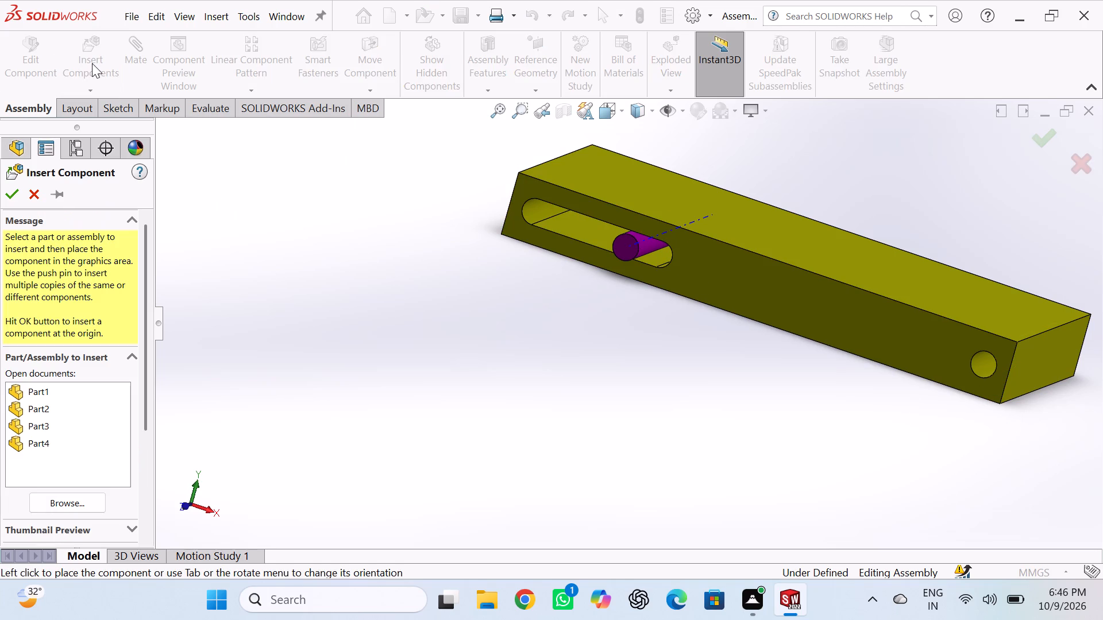
click(28, 424)
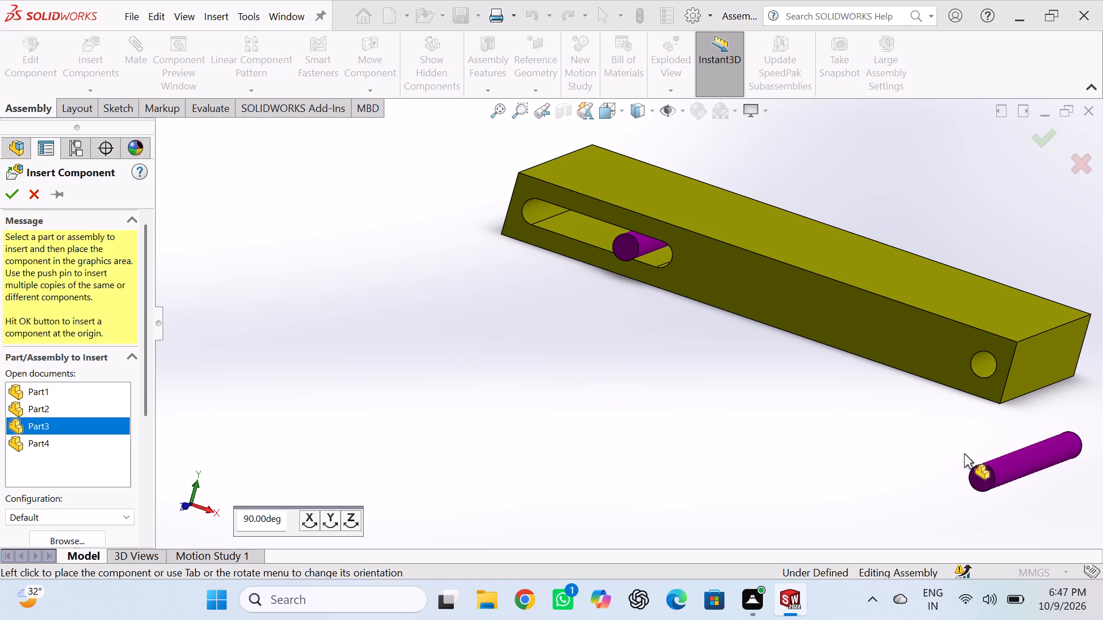
click(830, 450)
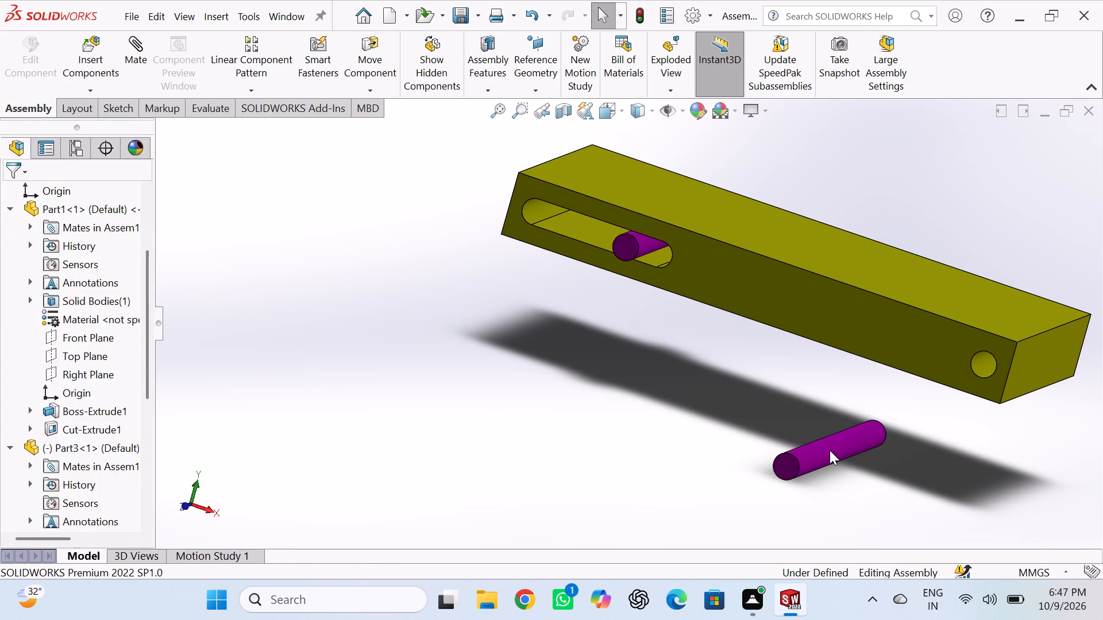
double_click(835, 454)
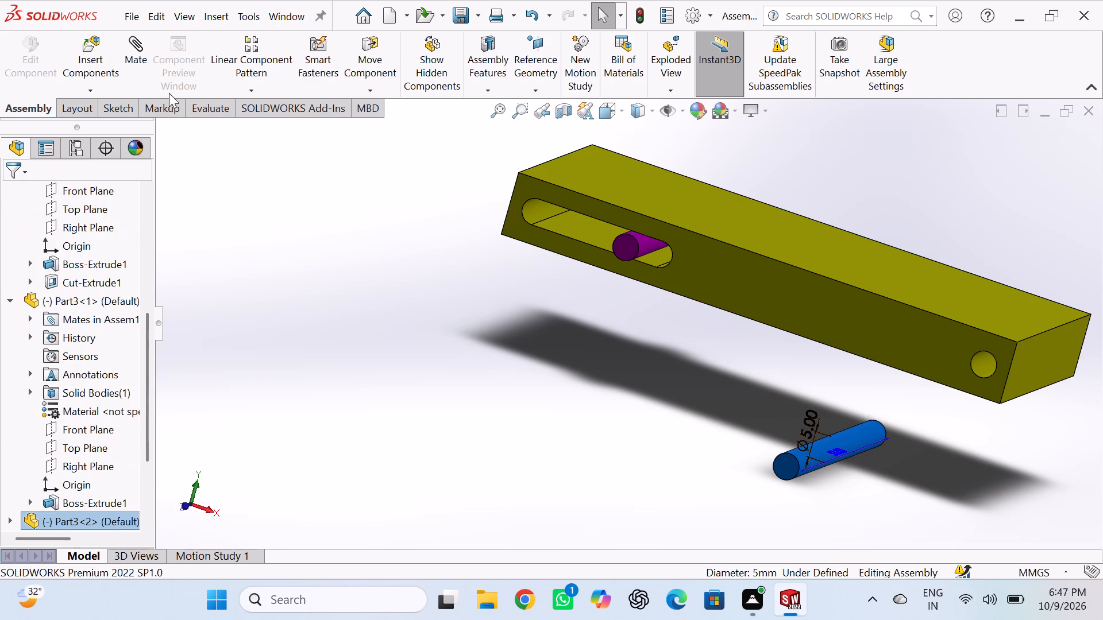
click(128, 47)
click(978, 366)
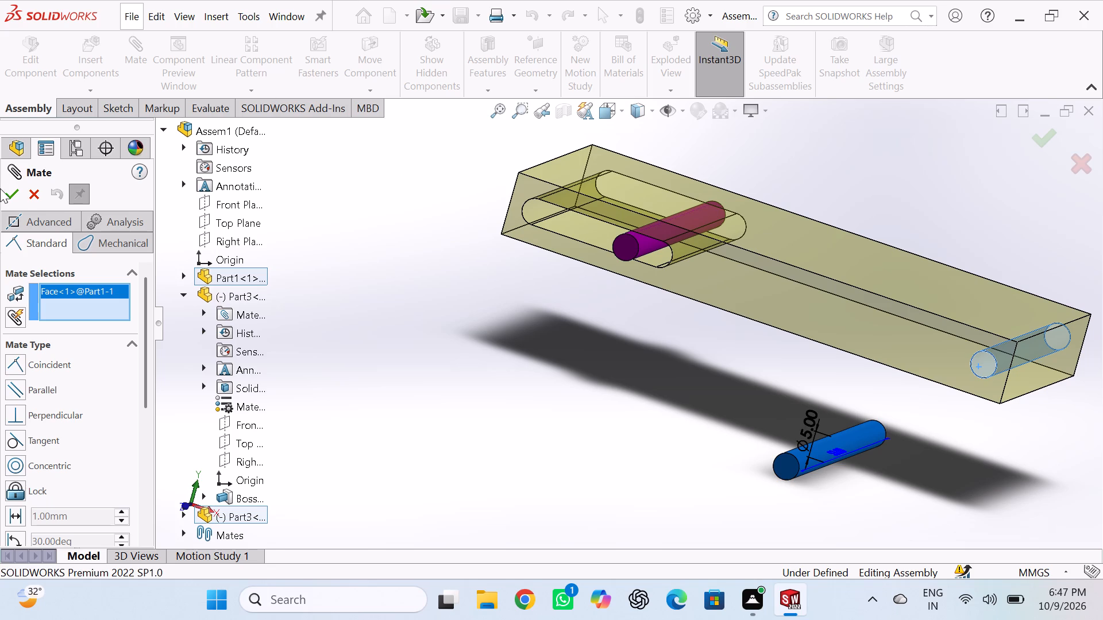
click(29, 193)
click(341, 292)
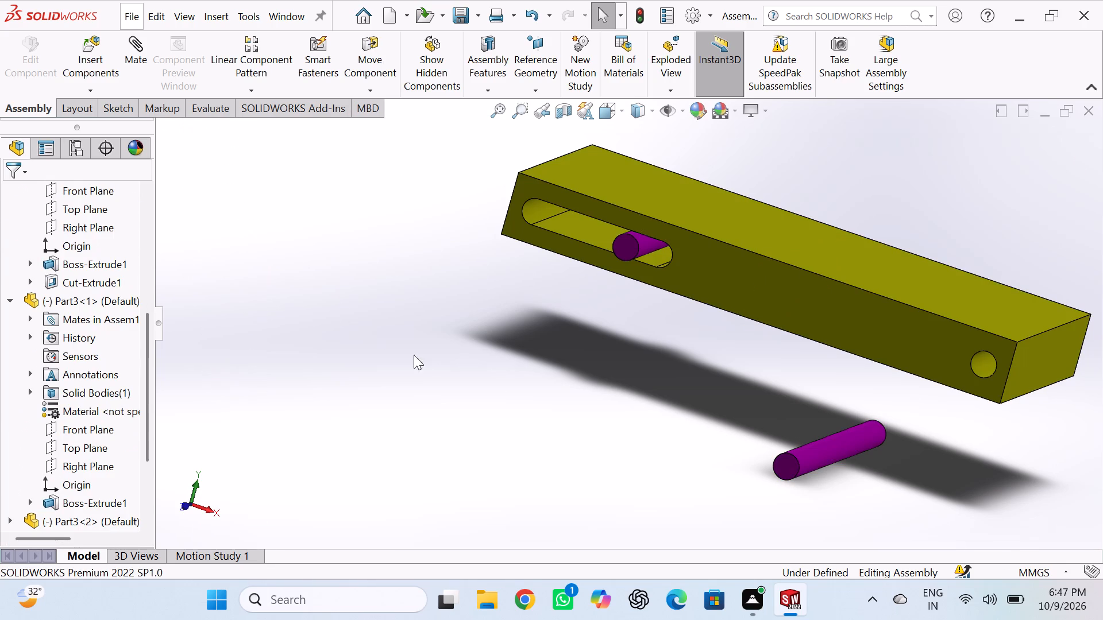
Add a Concentric mate between the second Part3 pin's cylindrical face and Part1's round hole.
click(140, 50)
click(824, 443)
click(981, 362)
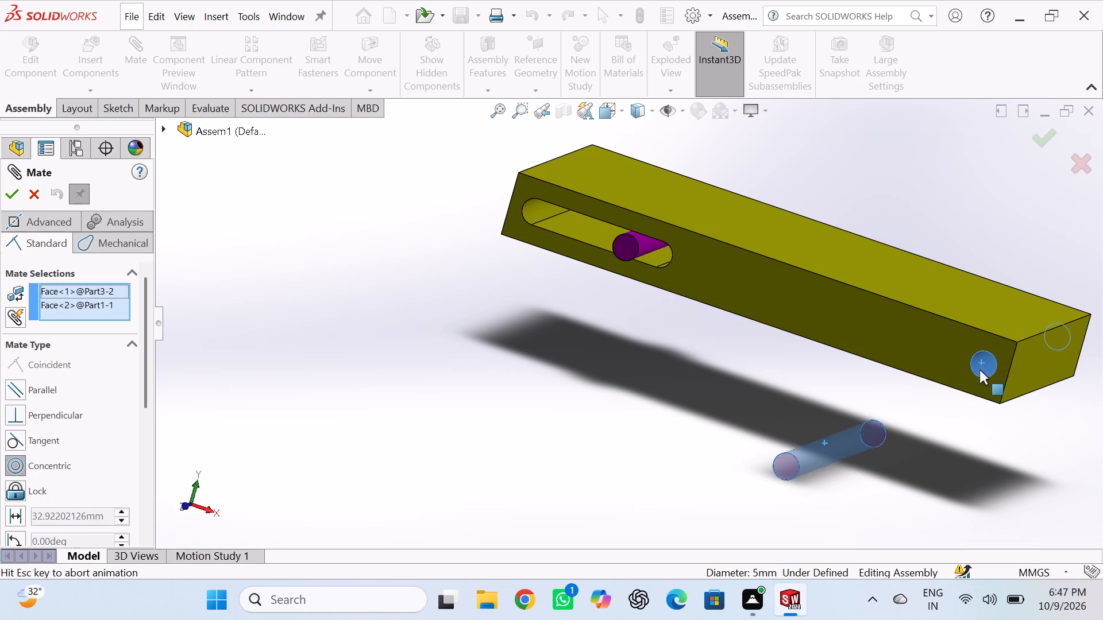
click(1087, 481)
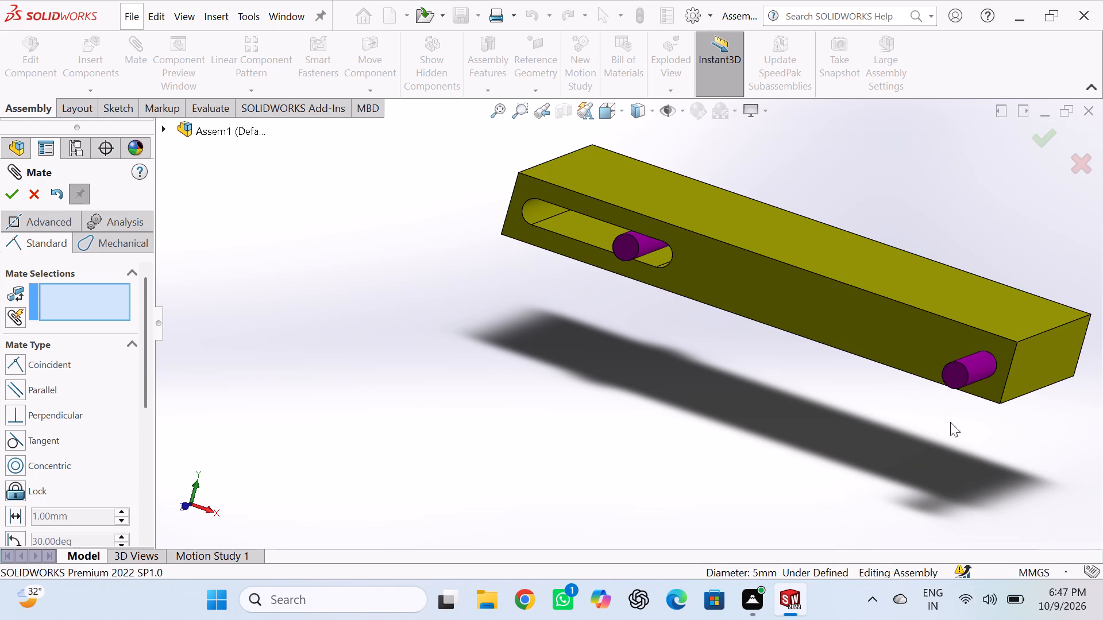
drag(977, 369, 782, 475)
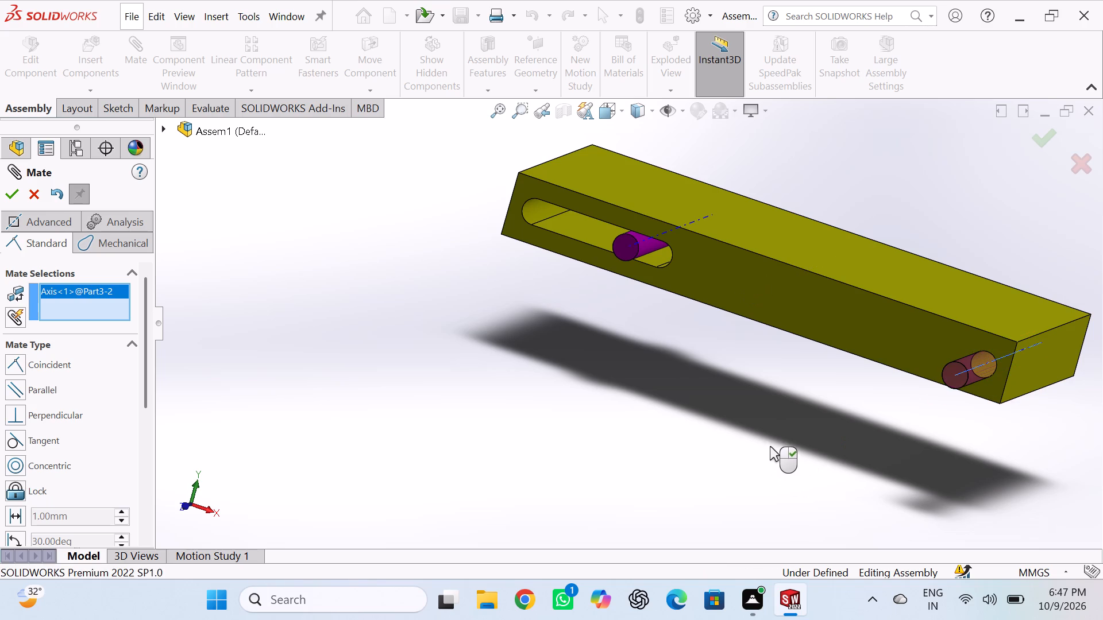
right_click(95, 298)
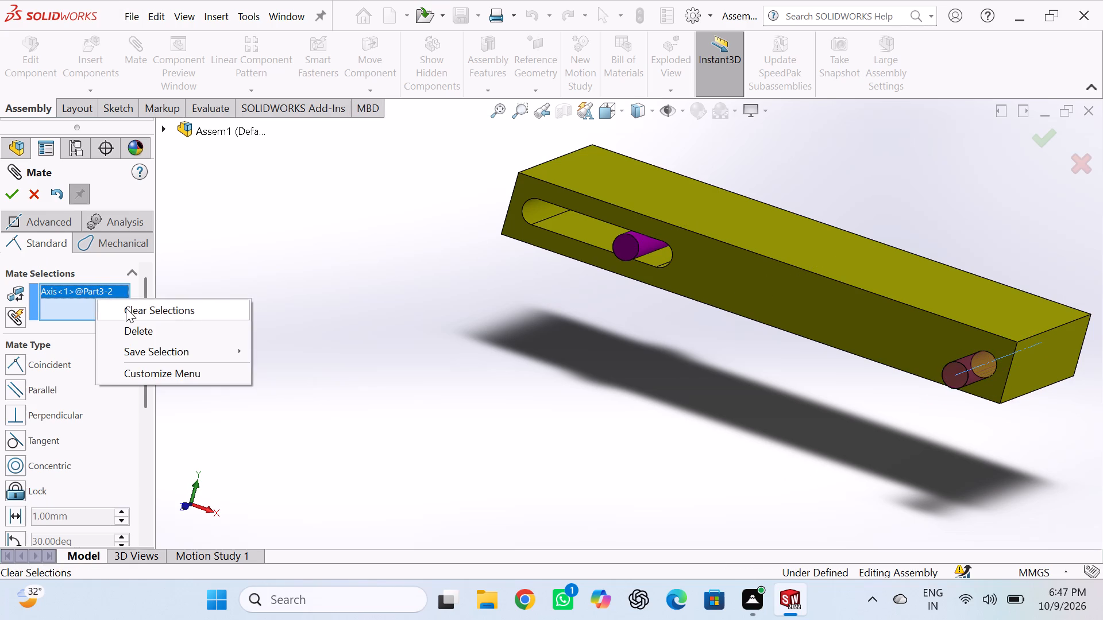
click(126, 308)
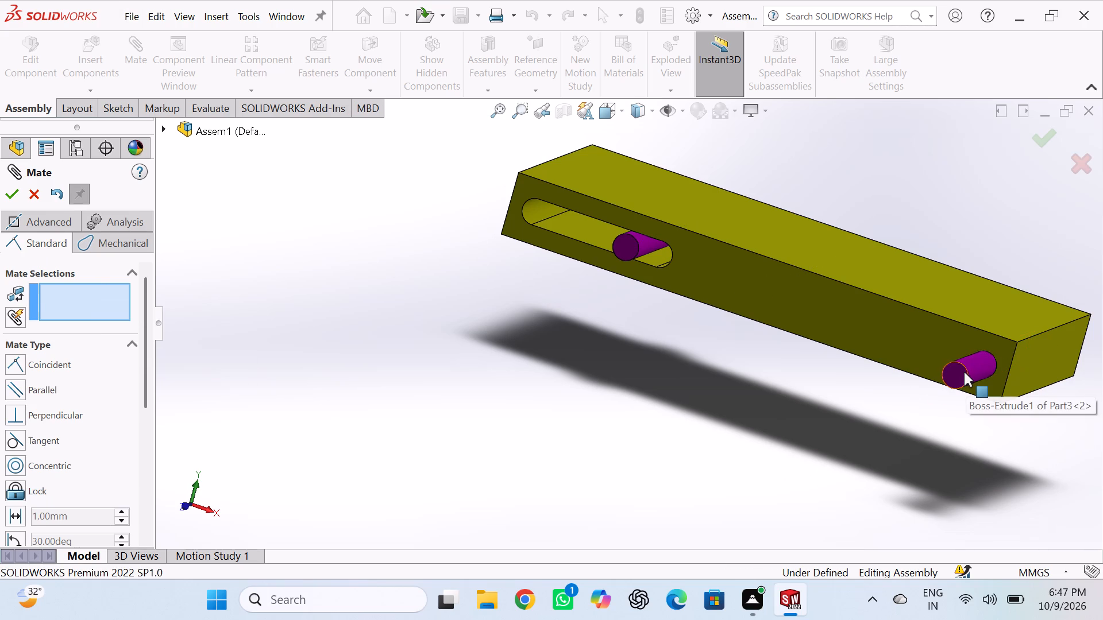
Pull the second Part3 pin out of the hole and add a 4 mm Distance mate between Part1's slotted side face and the pin's end face.
drag(964, 372, 730, 471)
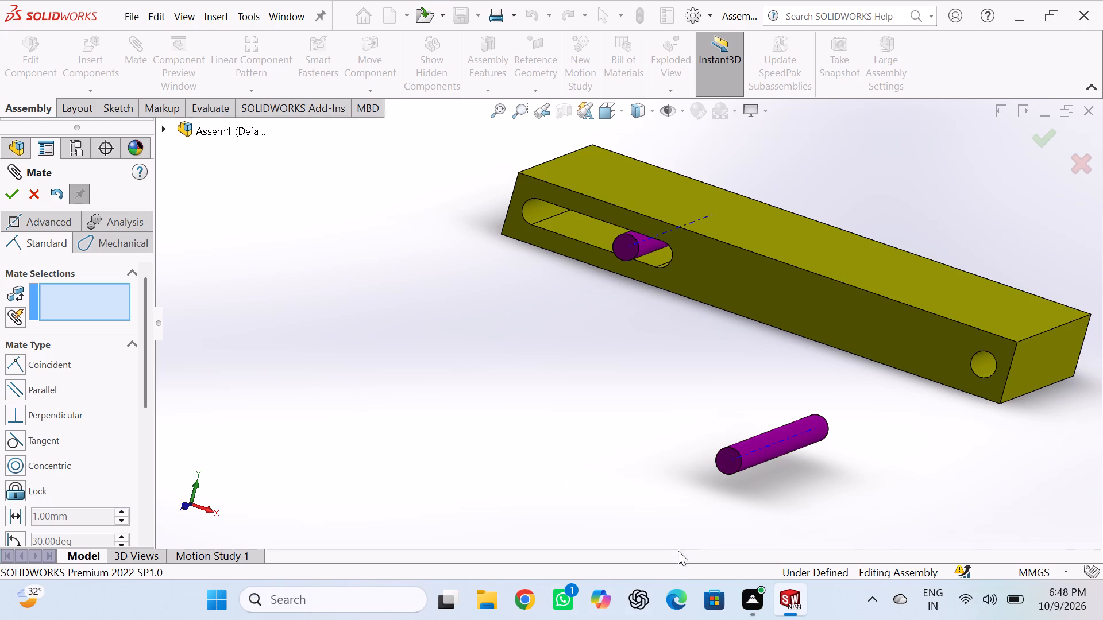
click(877, 338)
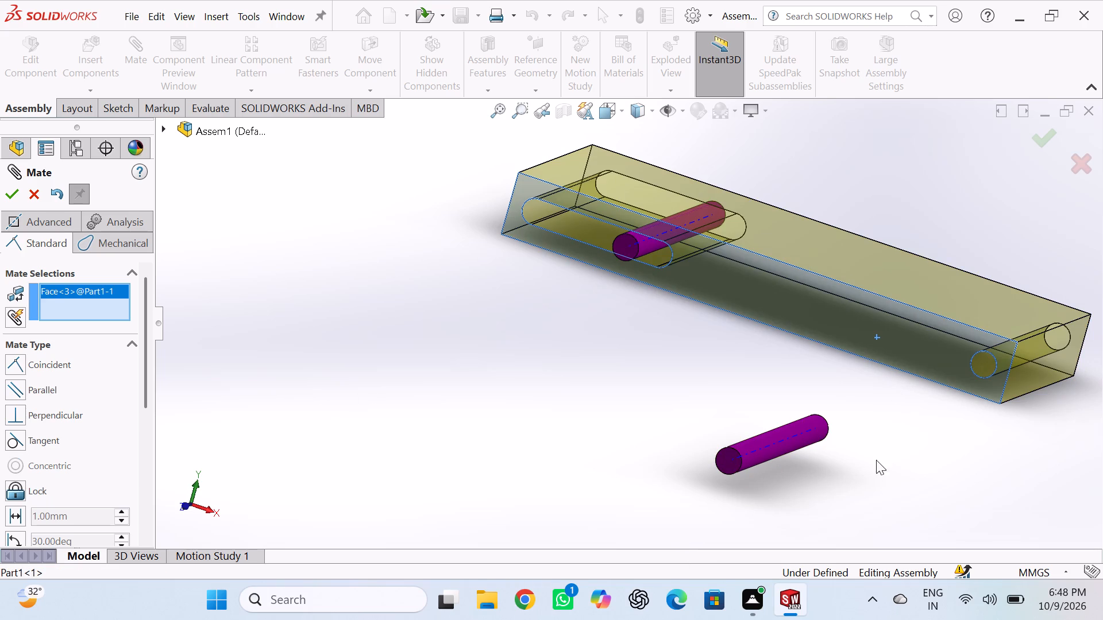
click(728, 464)
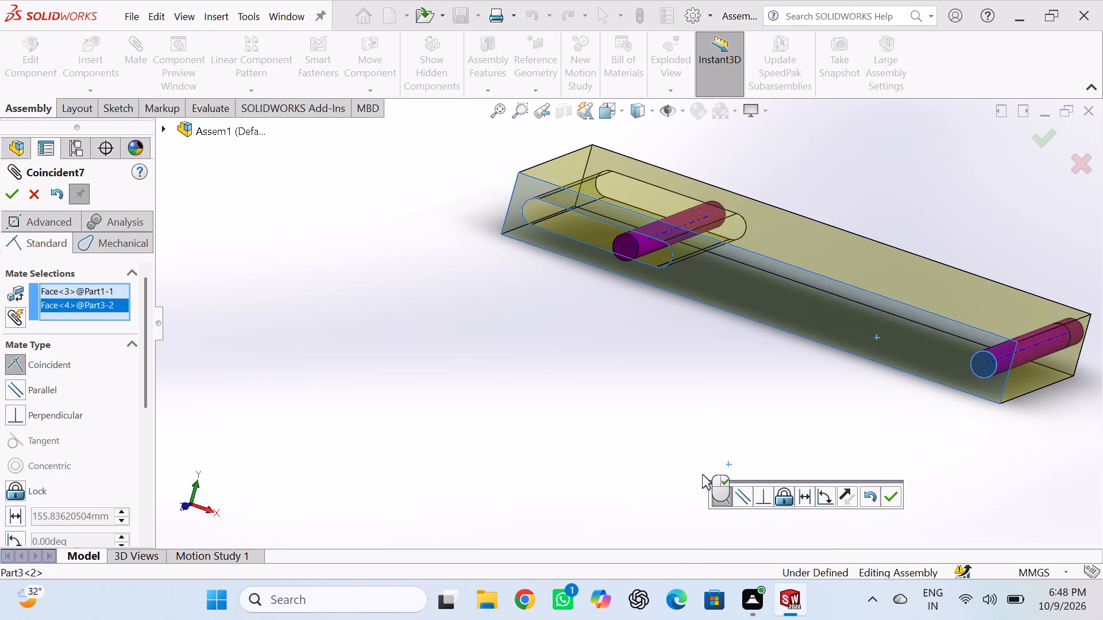
click(807, 495)
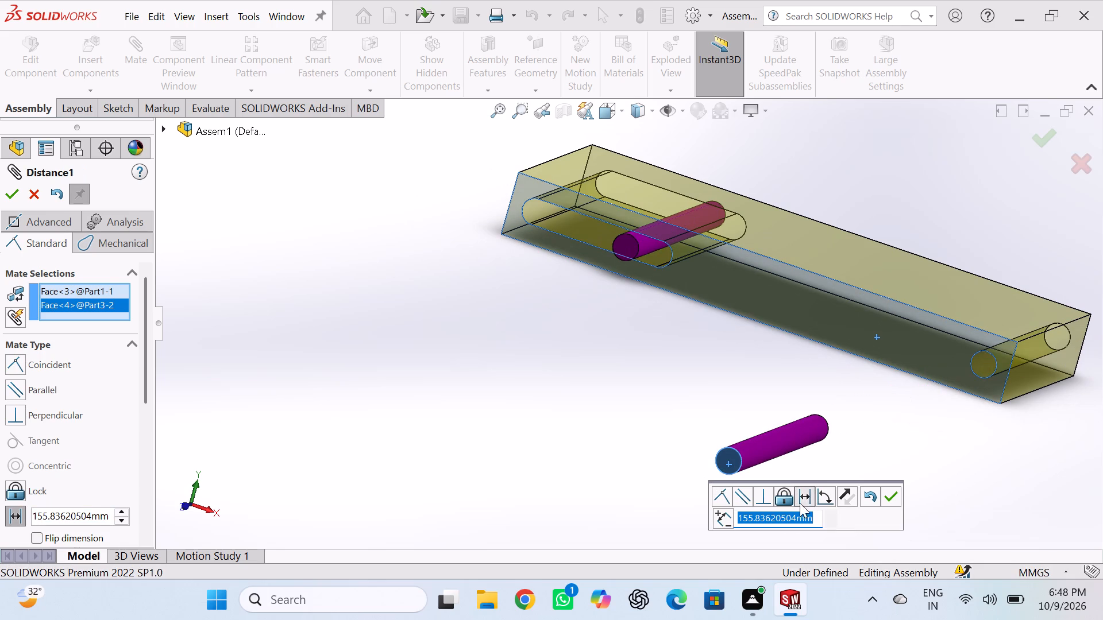
key(4)
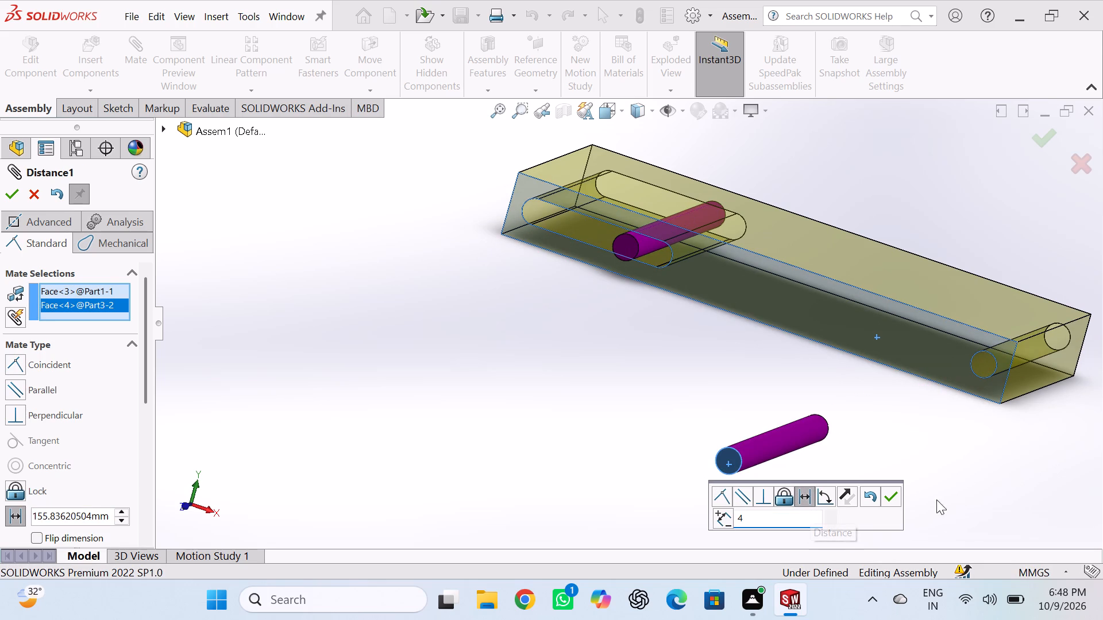
click(893, 495)
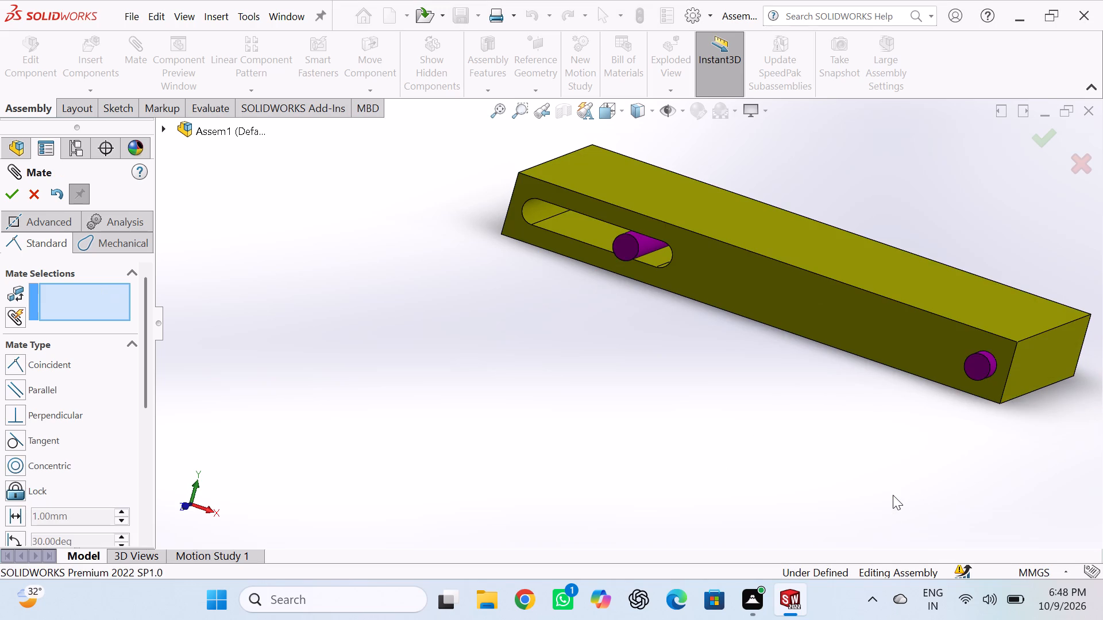
Add a Parallel mate between the assembly's Front Plane and the second Part3 pin's Front Plane.
middle_click(962, 436)
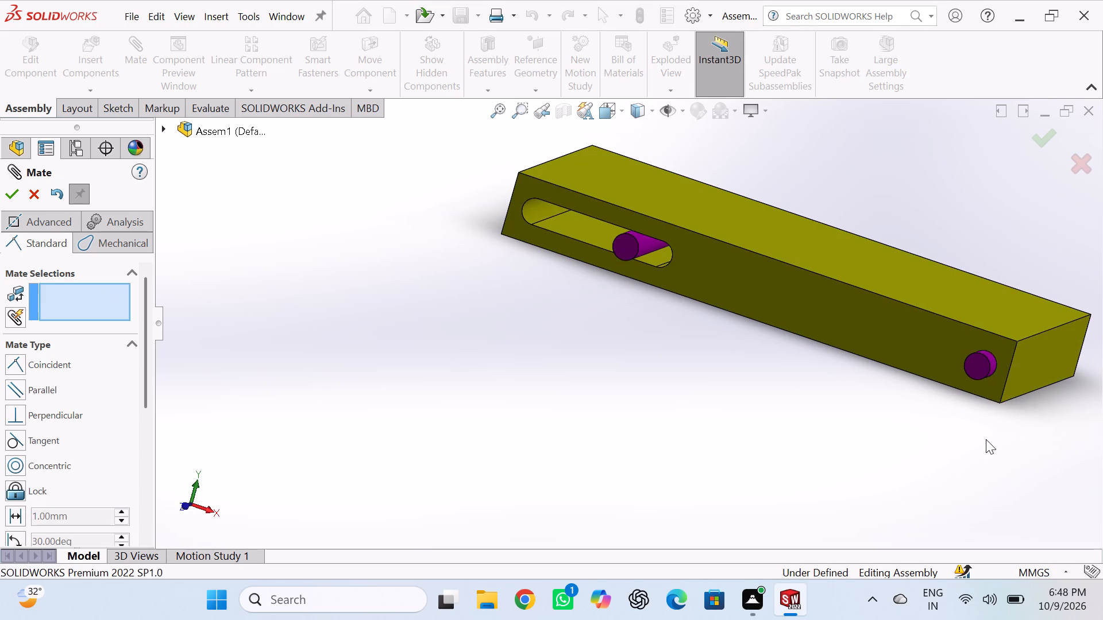
middle_drag(1000, 391, 907, 402)
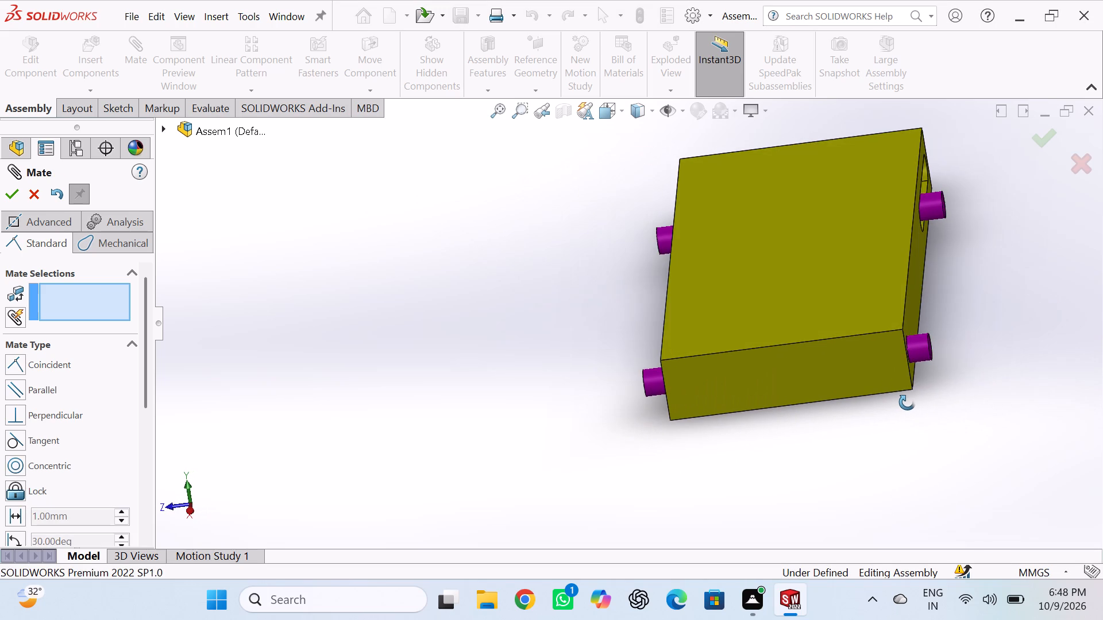
middle_drag(907, 402, 923, 413)
middle_click(923, 413)
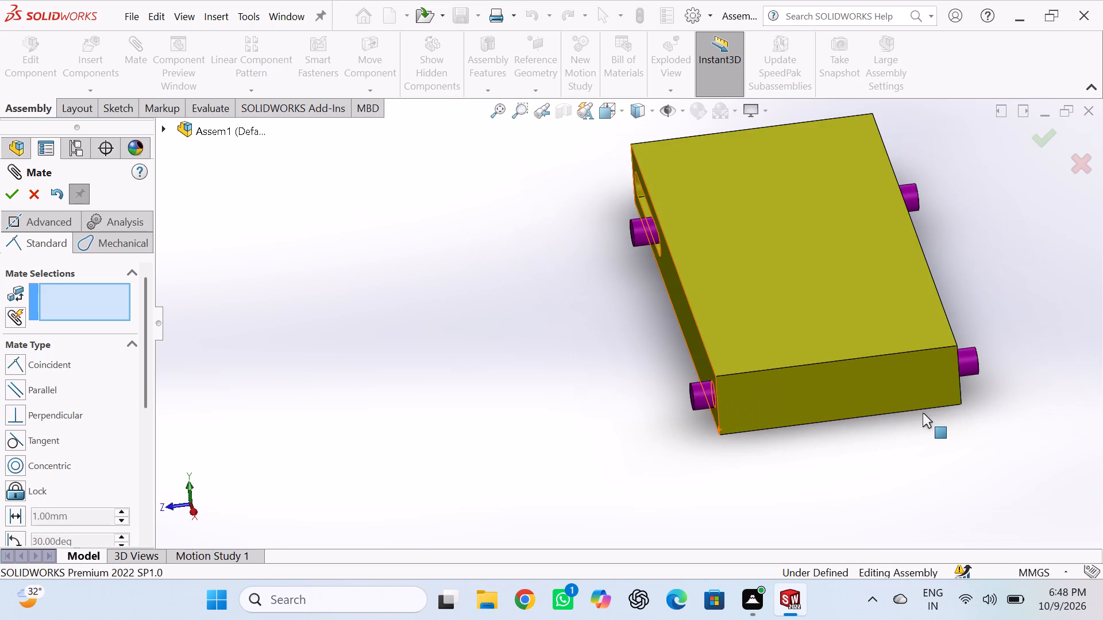
middle_drag(743, 439, 784, 445)
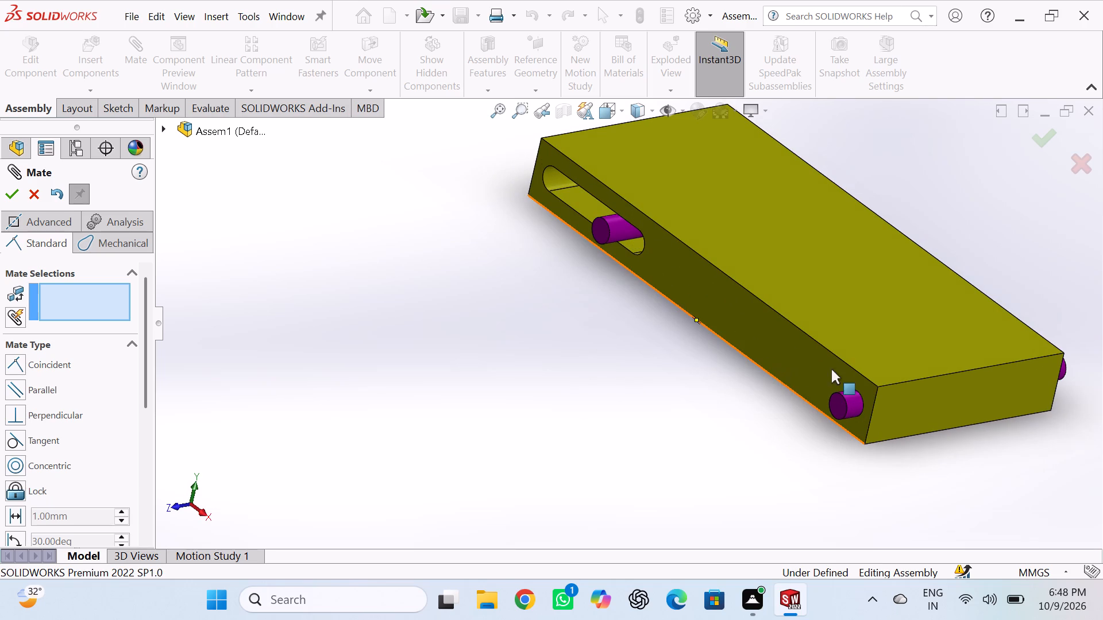
click(163, 128)
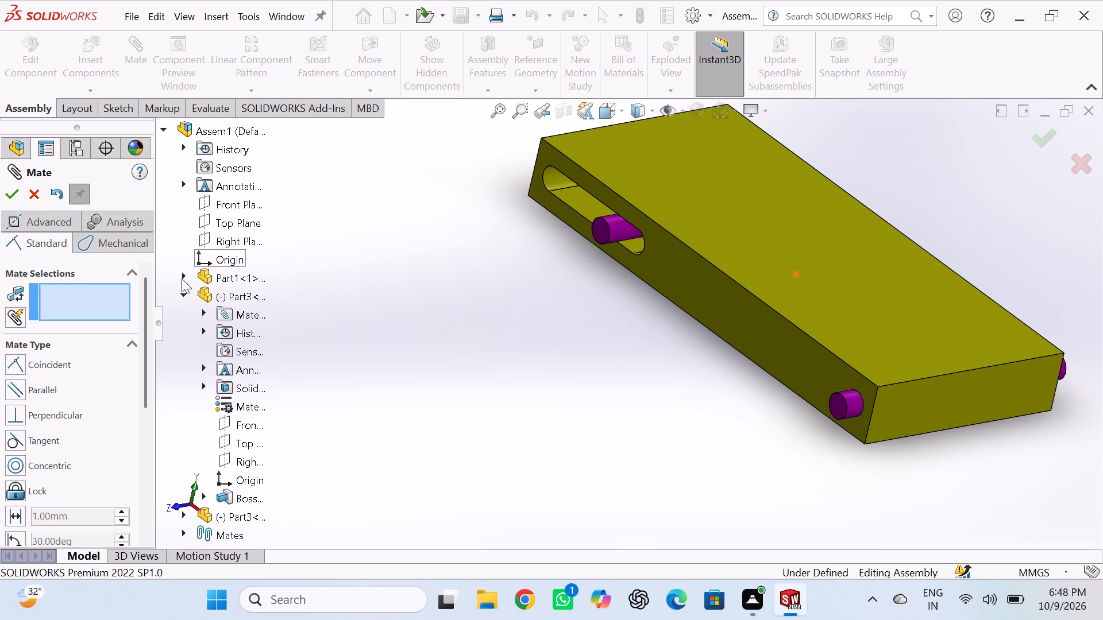
click(180, 293)
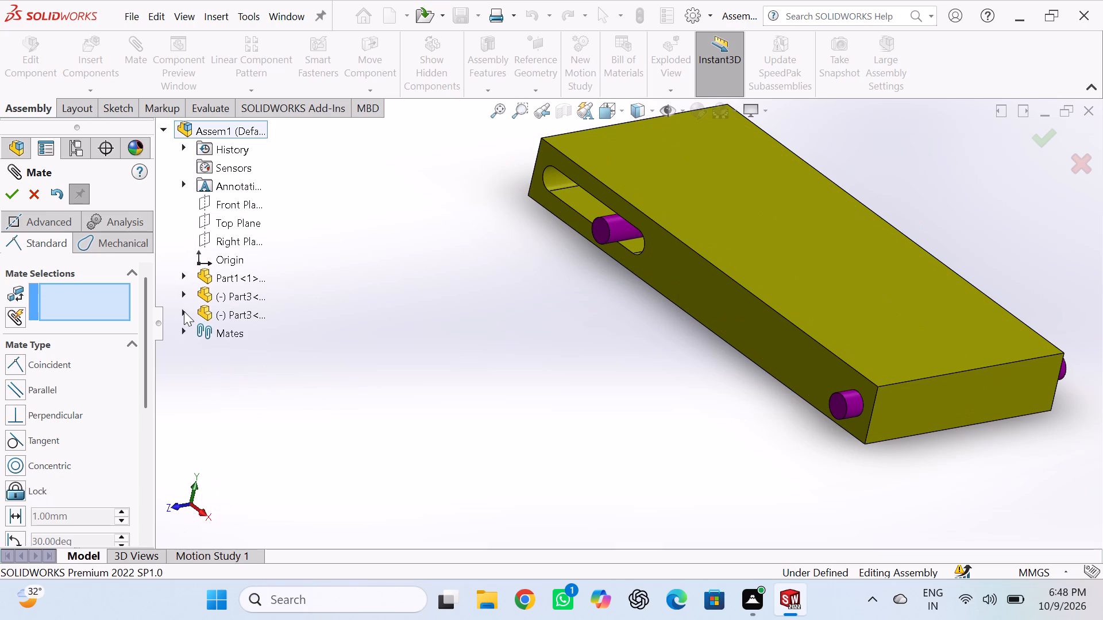
click(184, 311)
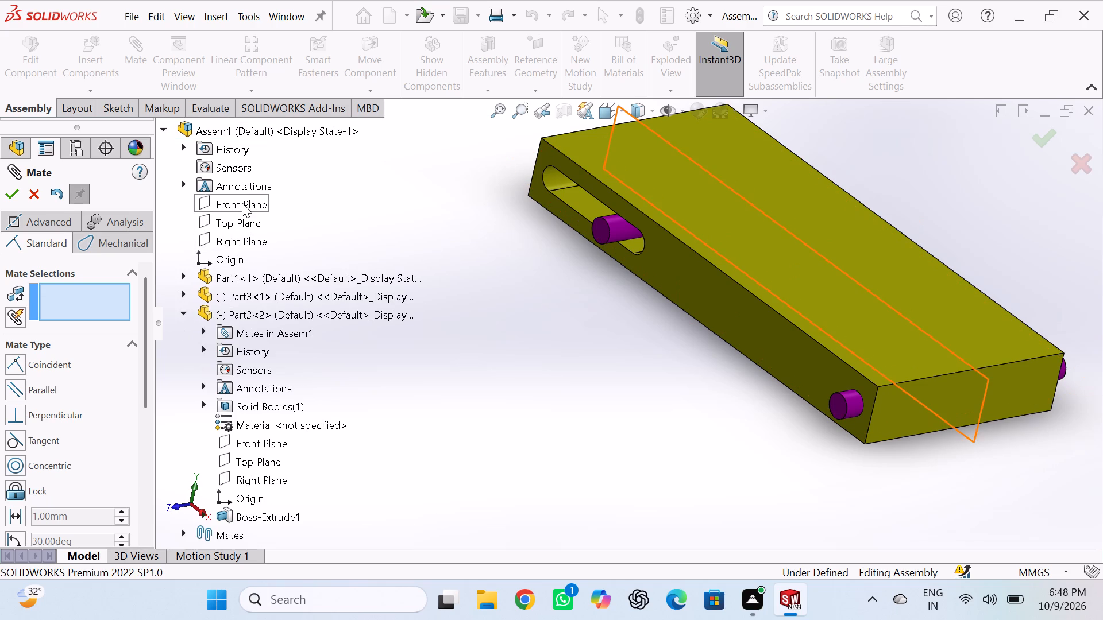
click(242, 203)
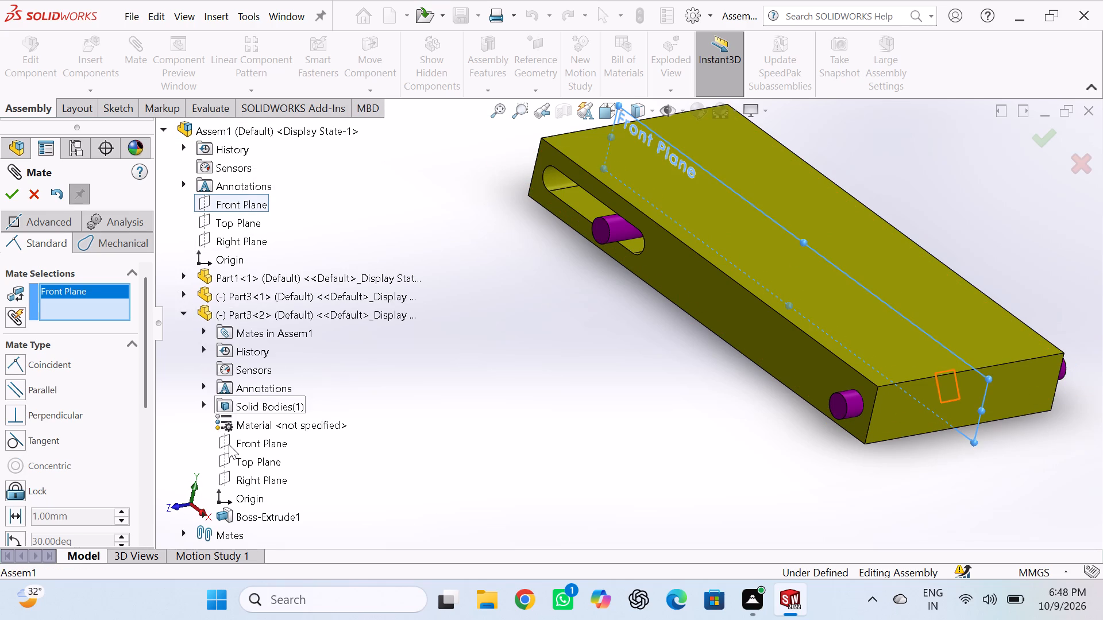
double_click(229, 444)
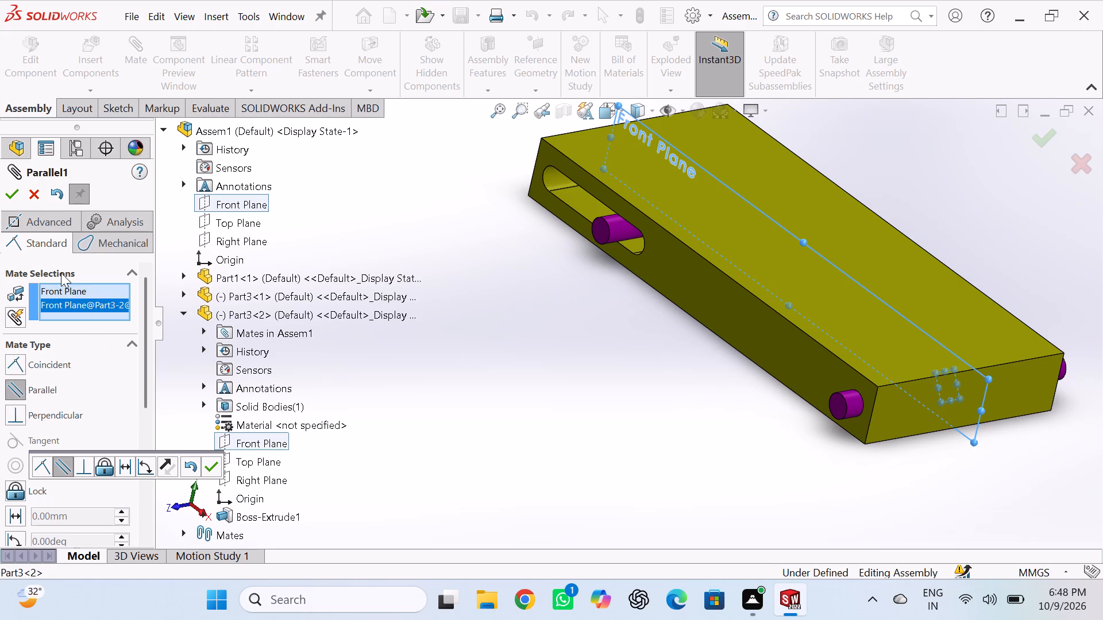
click(207, 472)
click(559, 443)
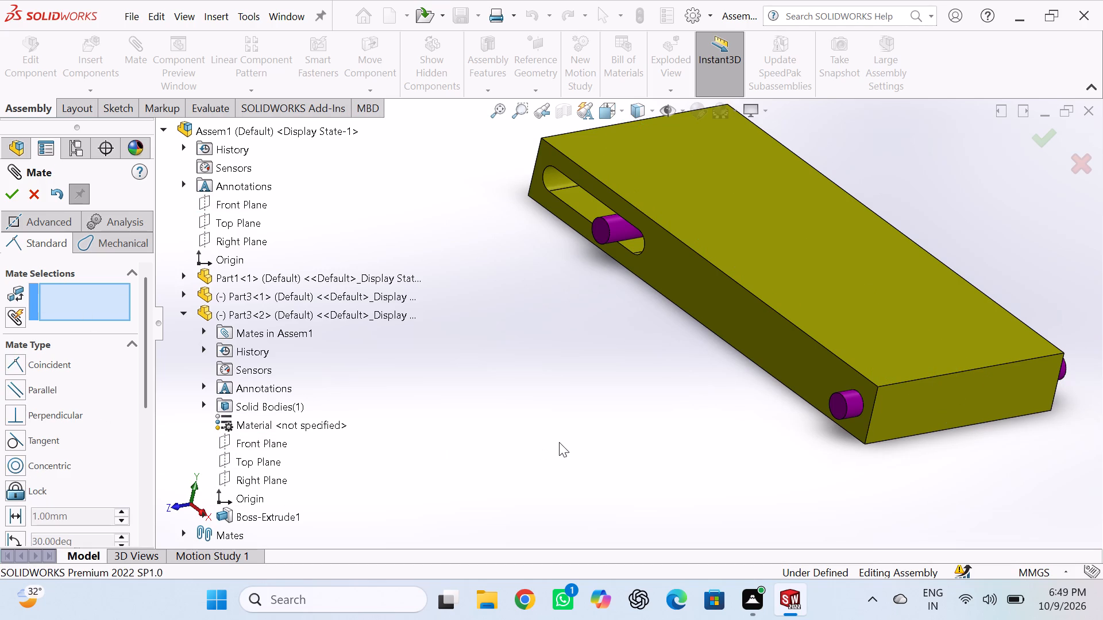
double_click(559, 442)
Add a Parallel mate between the assembly's Right Plane and the second Part3 pin's Right Plane, and finish mating.
click(246, 240)
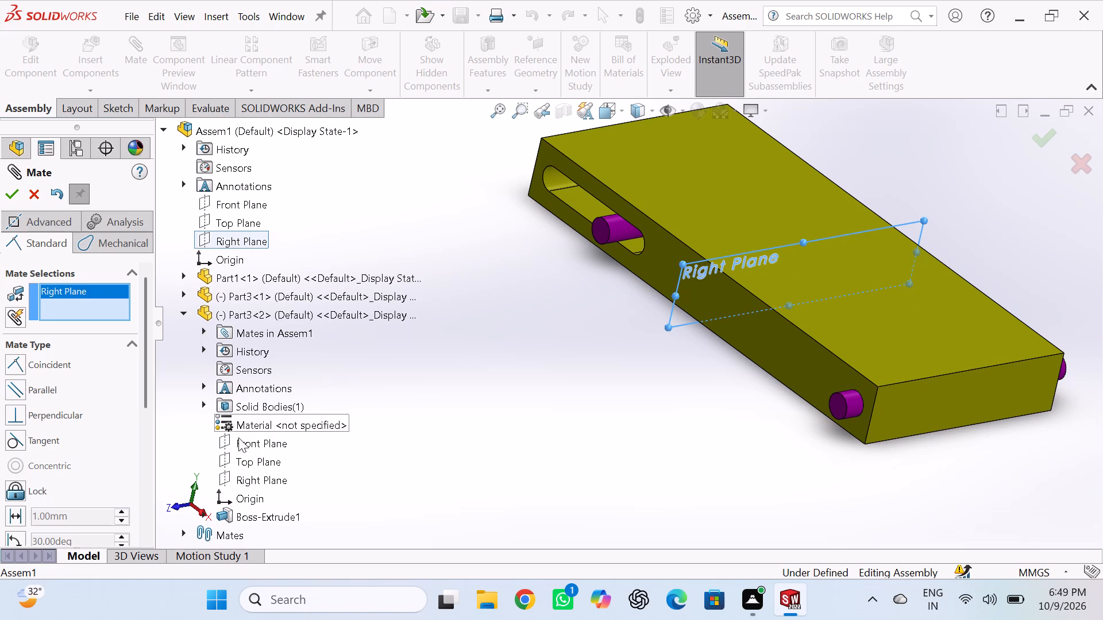
click(261, 484)
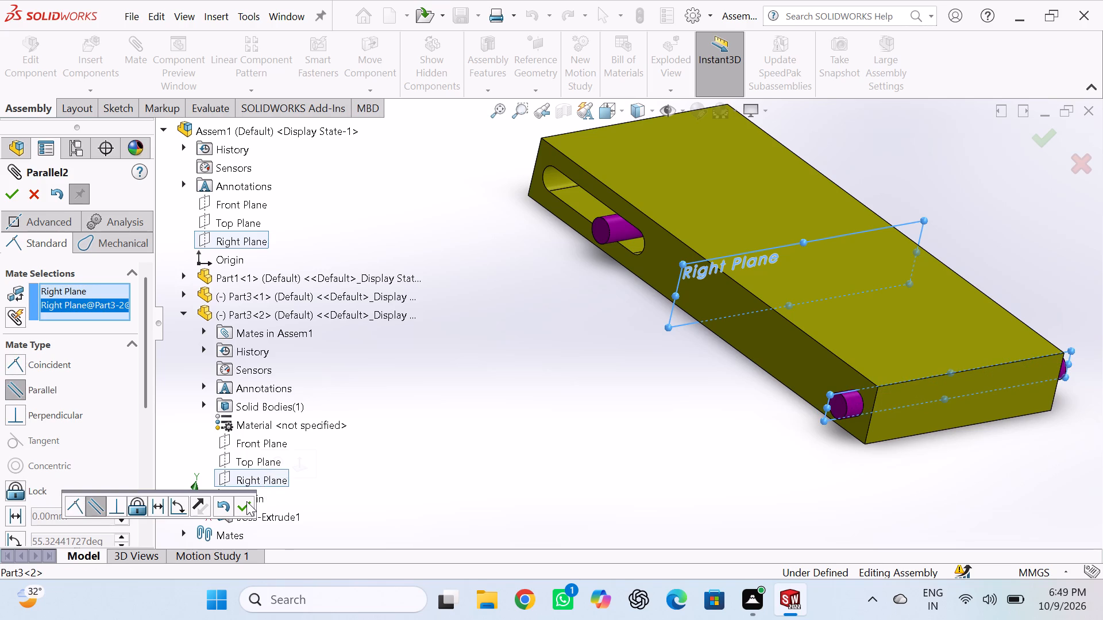
click(246, 501)
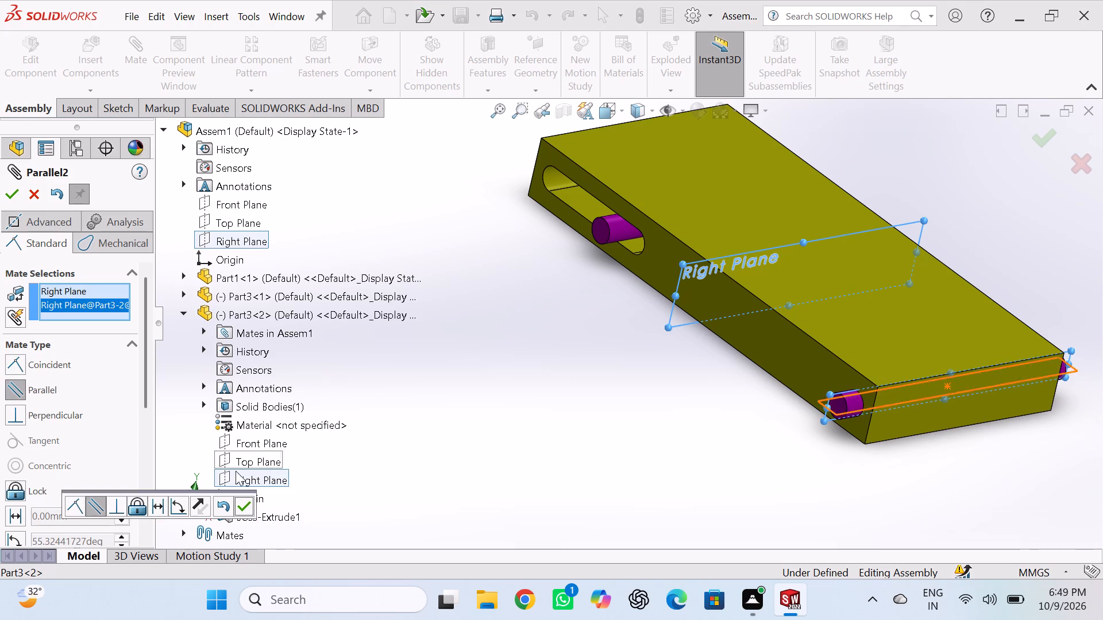
click(241, 507)
click(449, 448)
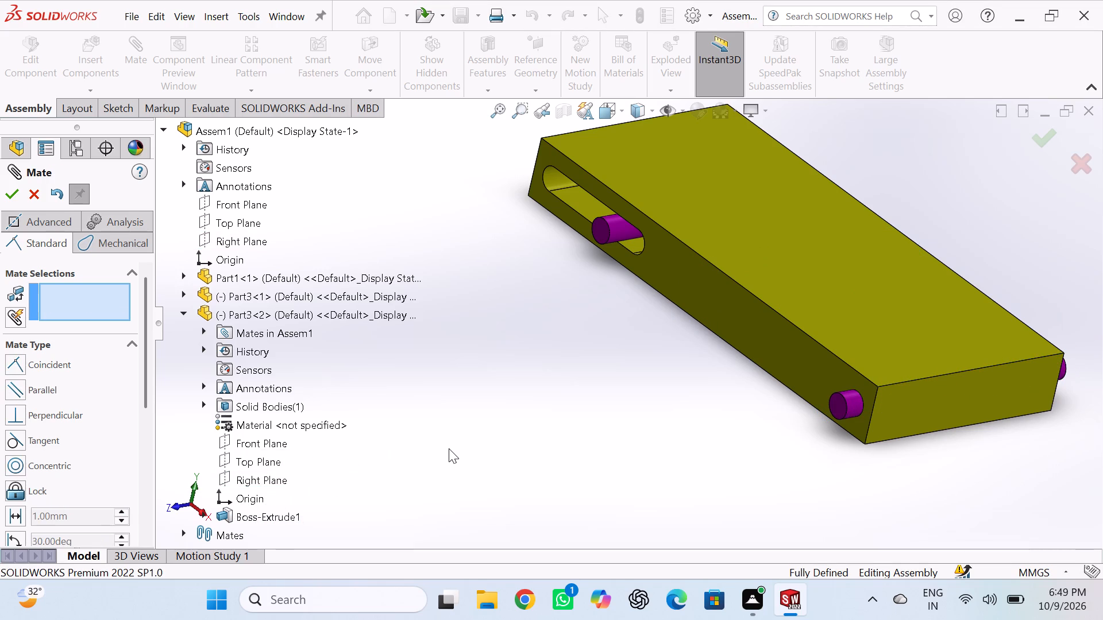
click(7, 194)
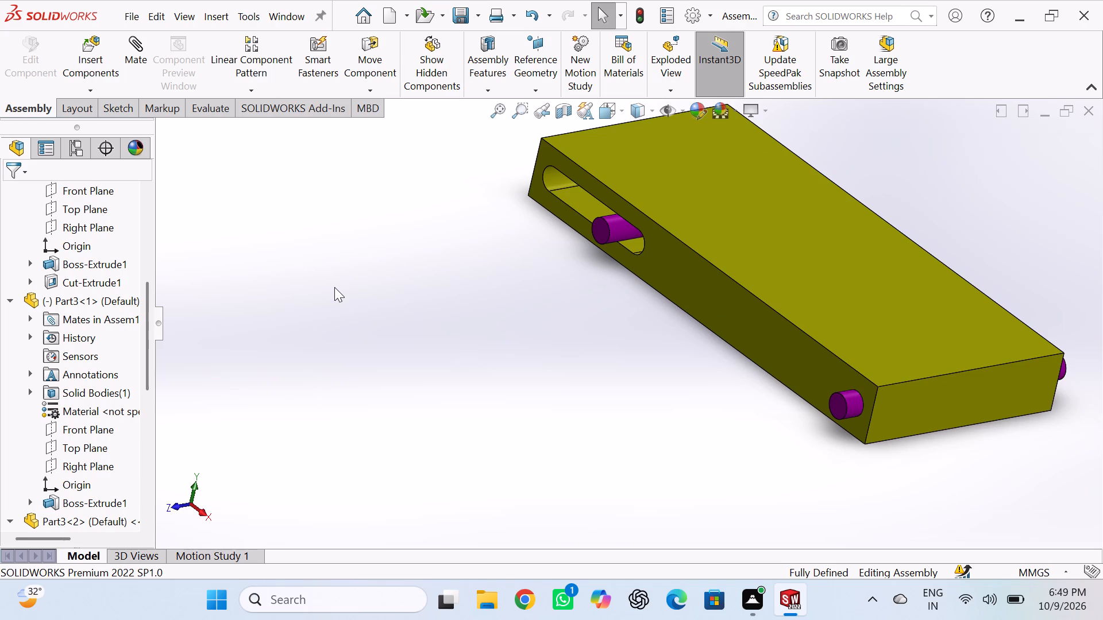
Insert the Part2 link and place it in front of Part1's slotted side in the isometric view.
scroll(510, 295, up, 3)
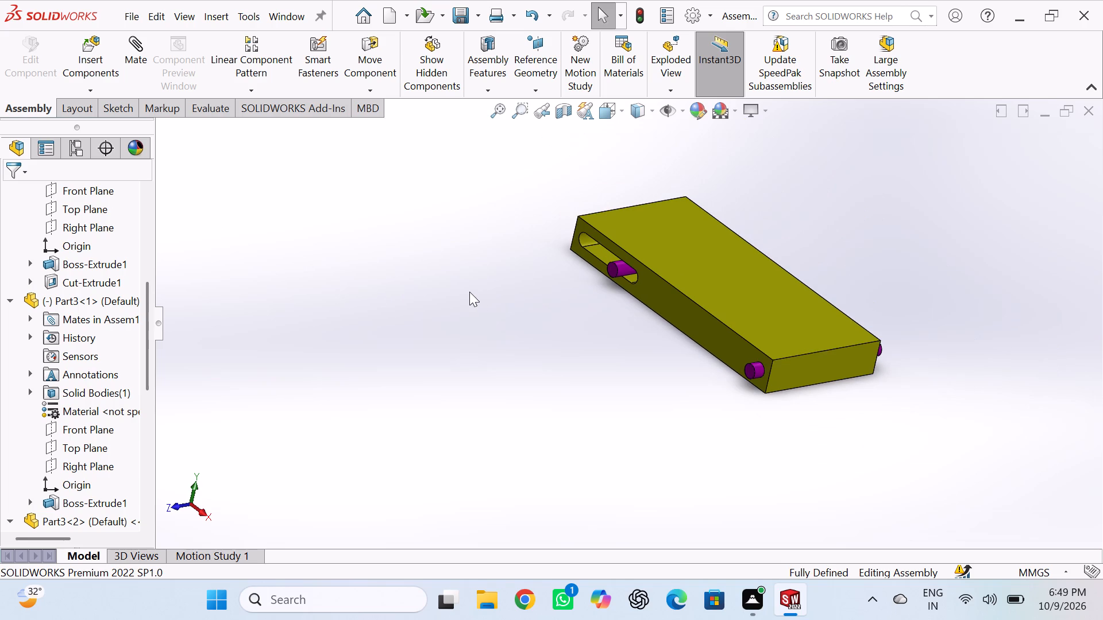
key(ctrl+7)
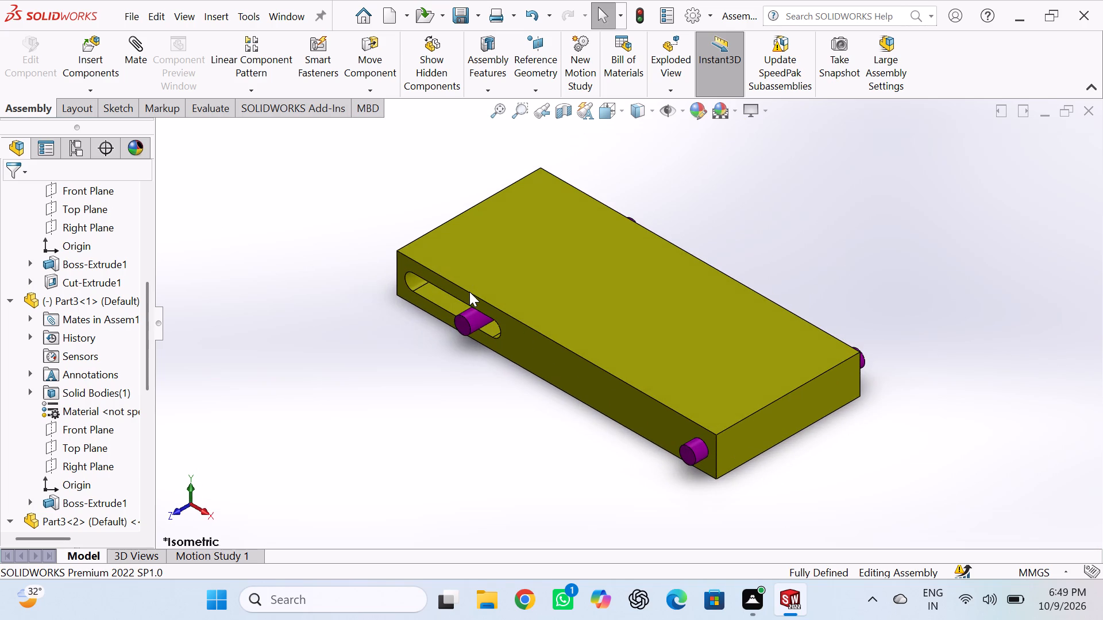
click(88, 38)
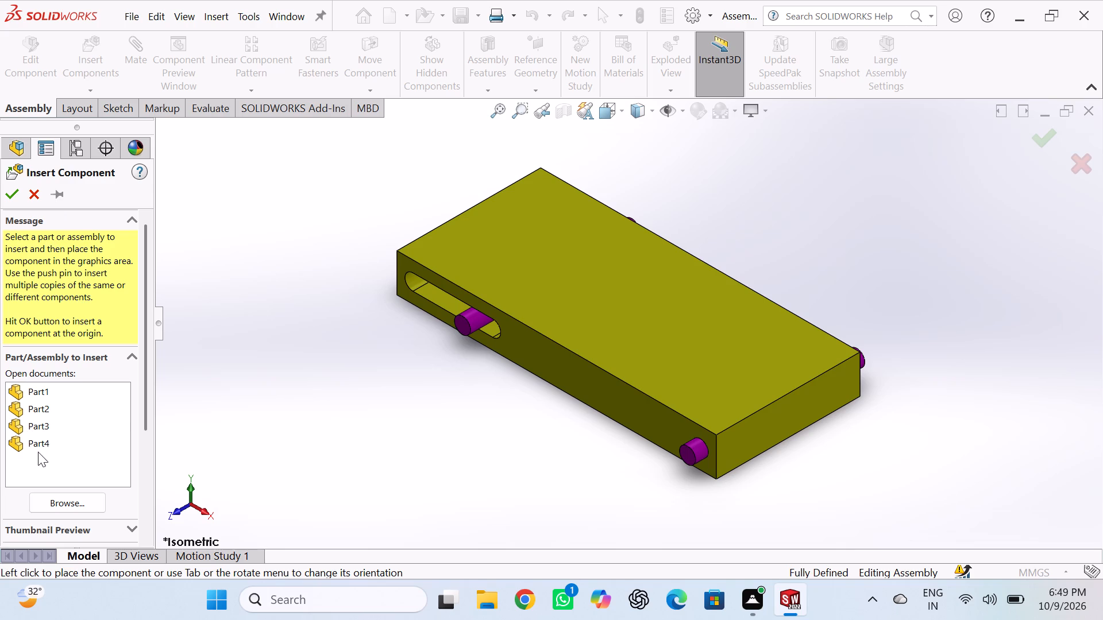
click(42, 405)
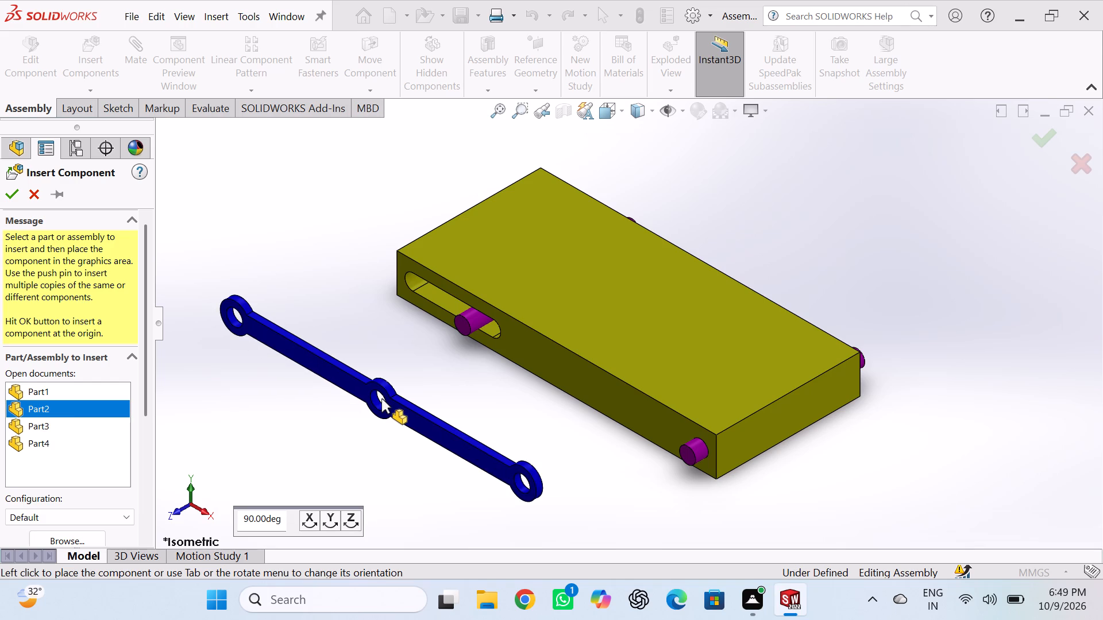
click(381, 398)
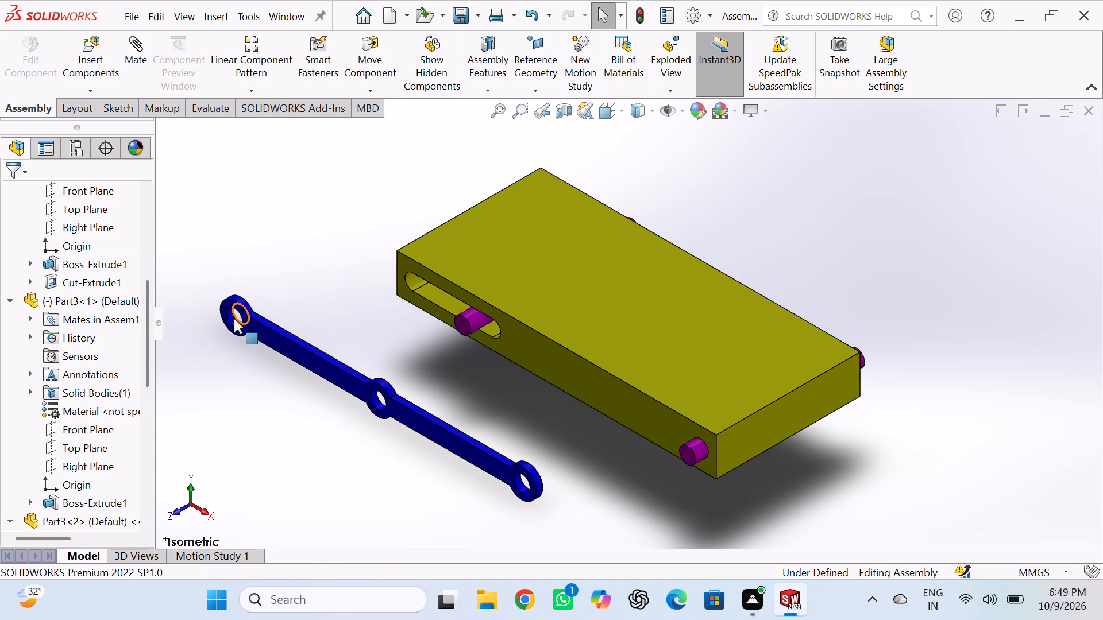
Add a Concentric mate between the hole at Part2's end and the second Part3 pin's cylindrical face.
click(140, 67)
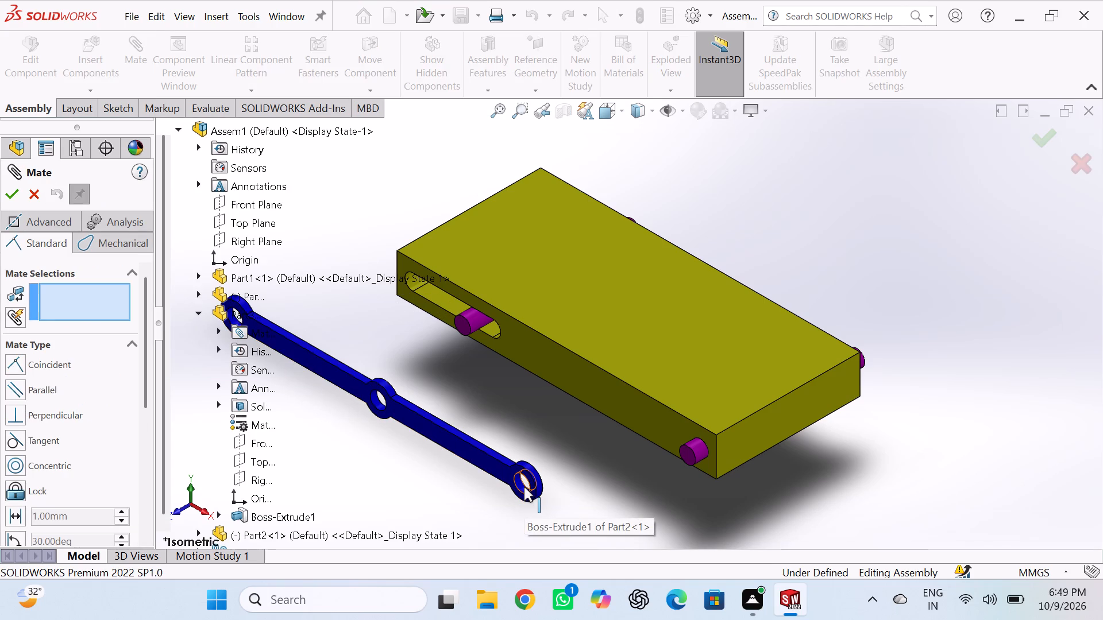
scroll(523, 487, down, 5)
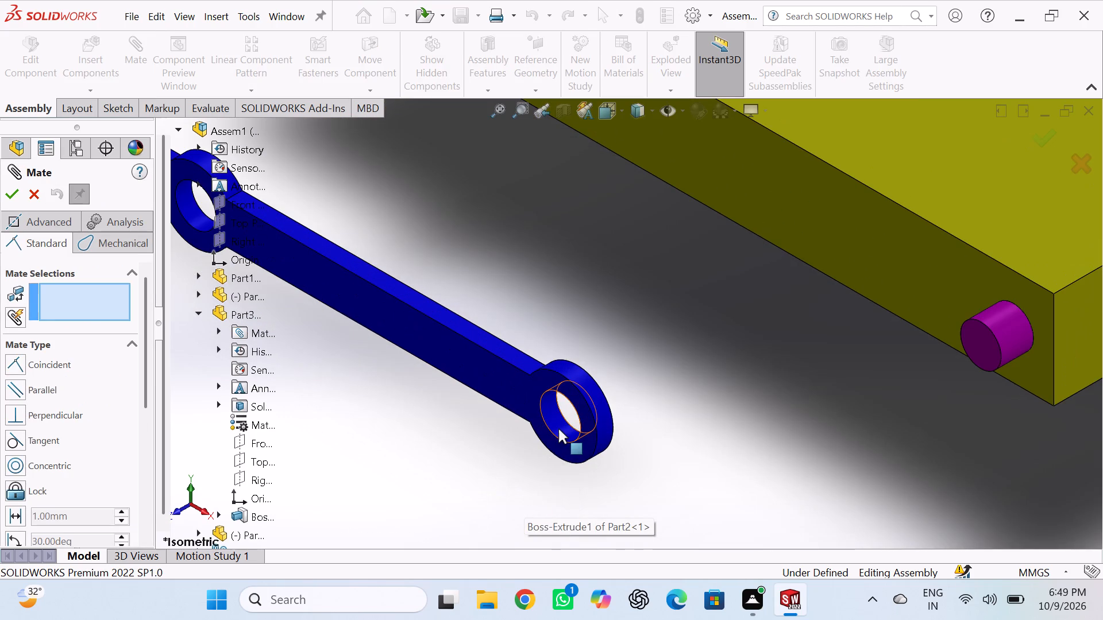
click(558, 424)
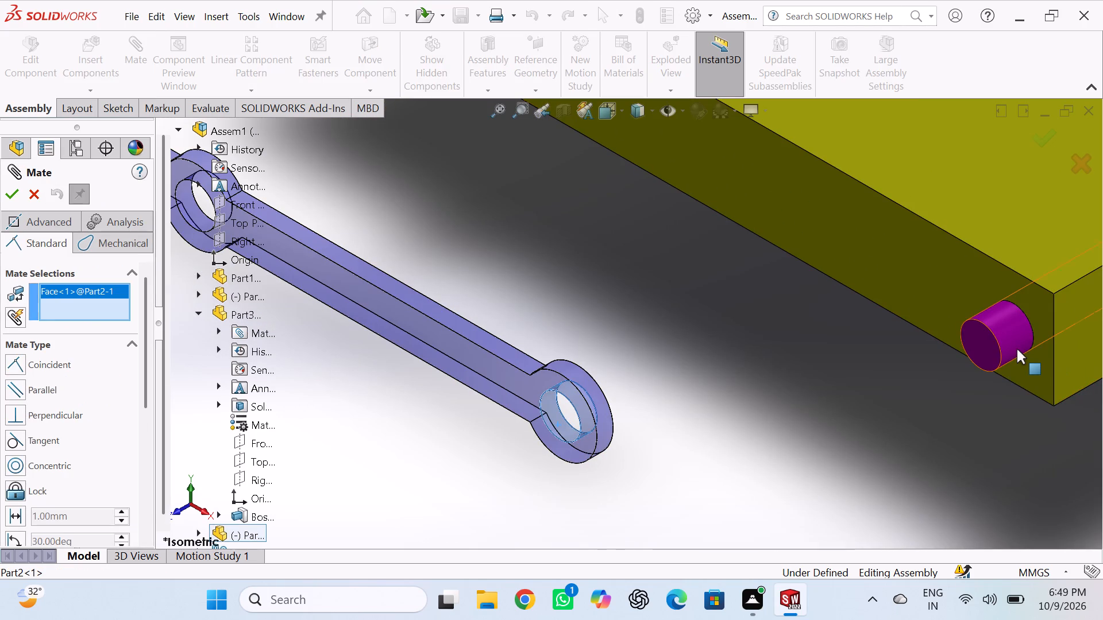
click(1016, 347)
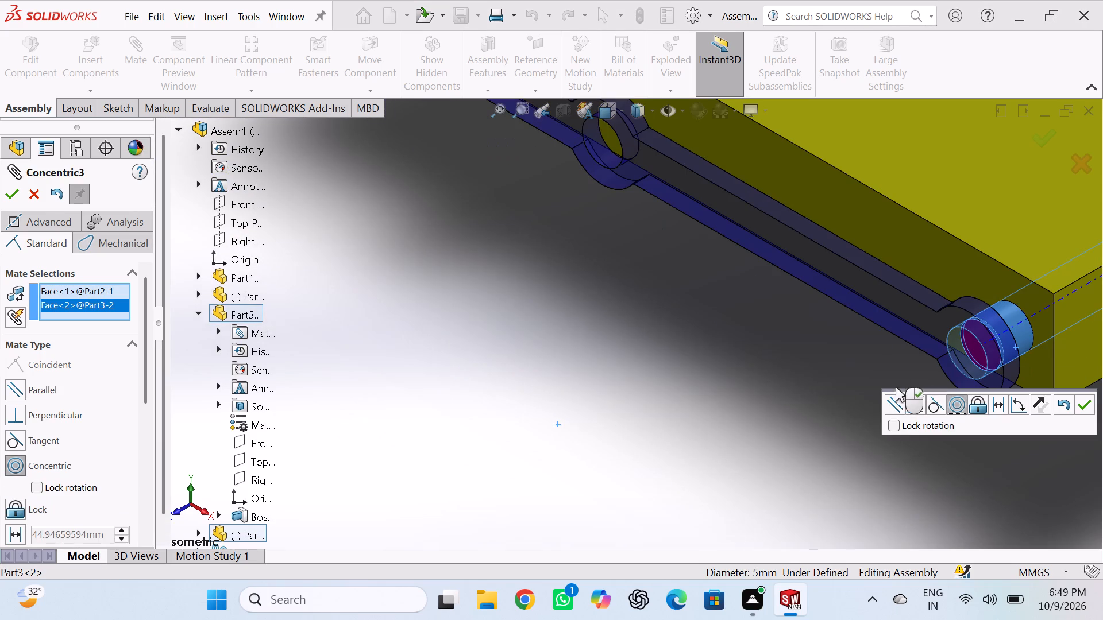
click(1083, 406)
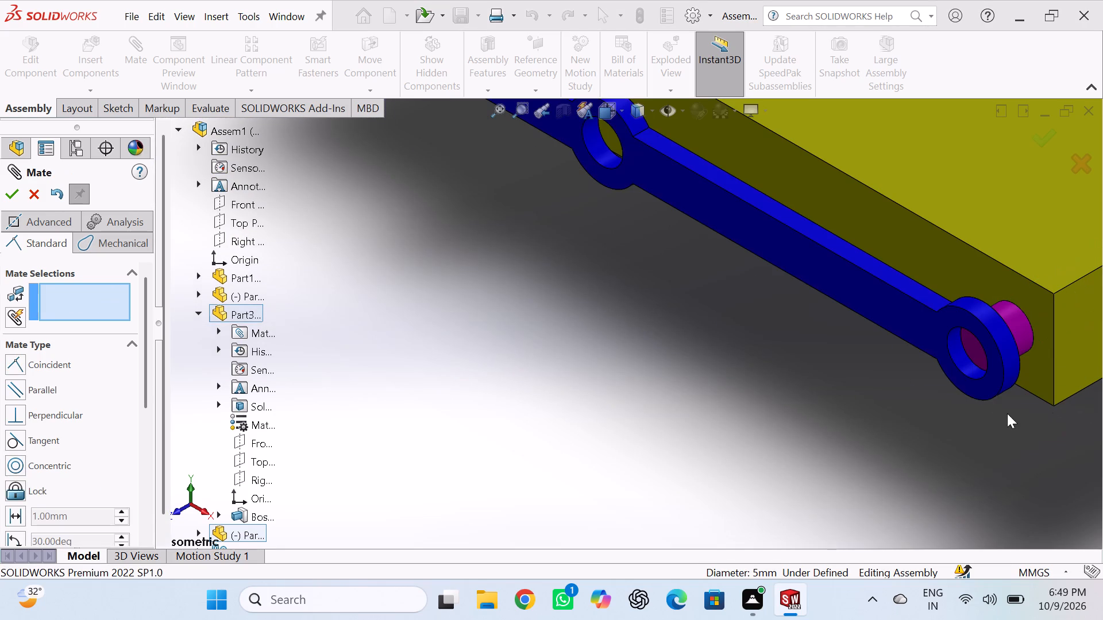
Move the Part2 link along its pin's axis until it stands clear of Part1's slotted side, leaving no mate selections.
scroll(699, 350, up, 5)
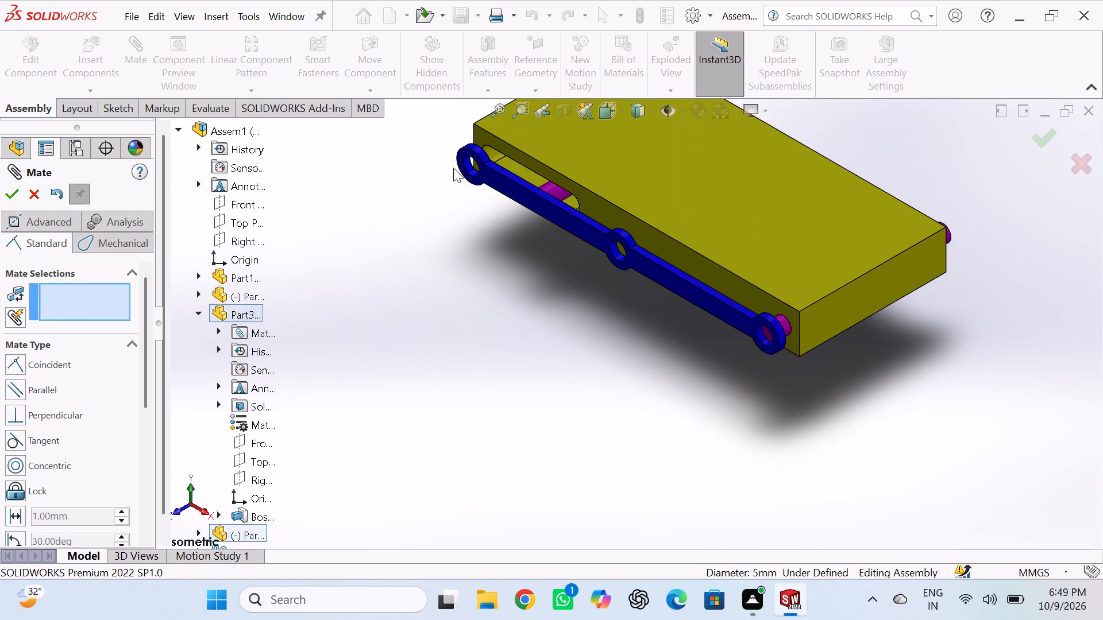
scroll(500, 233, up, 4)
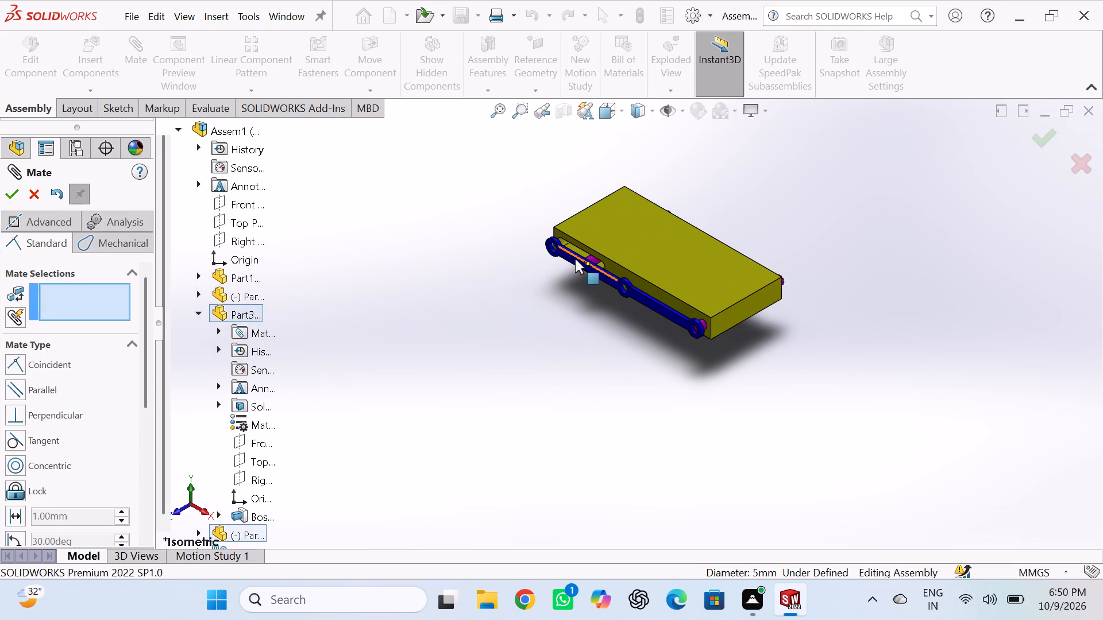
drag(575, 259, 585, 237)
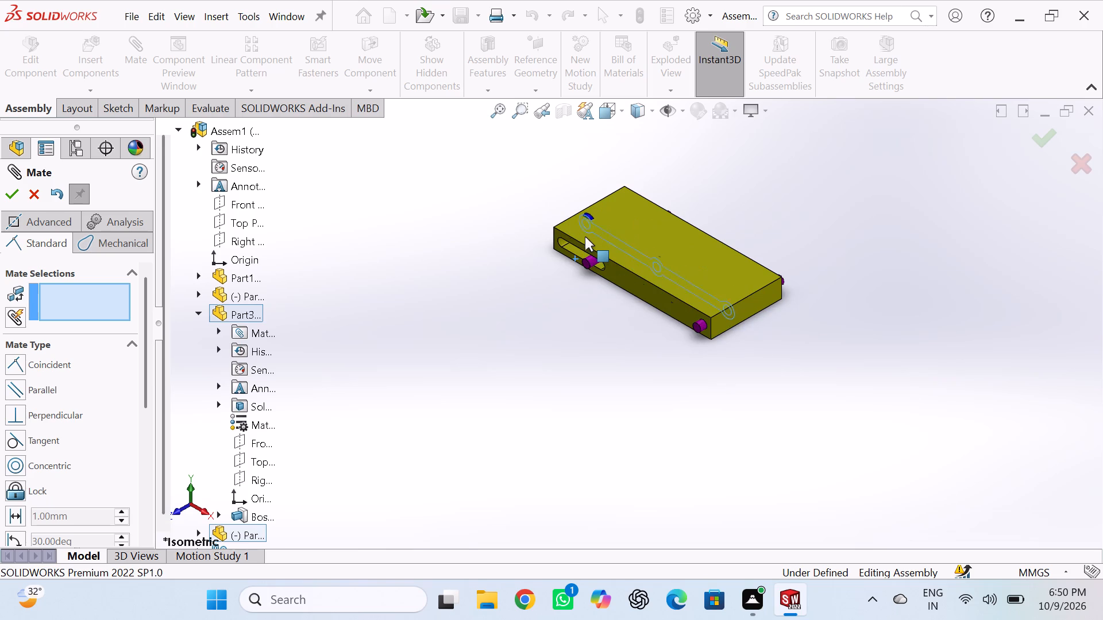
drag(585, 237, 564, 247)
click(564, 247)
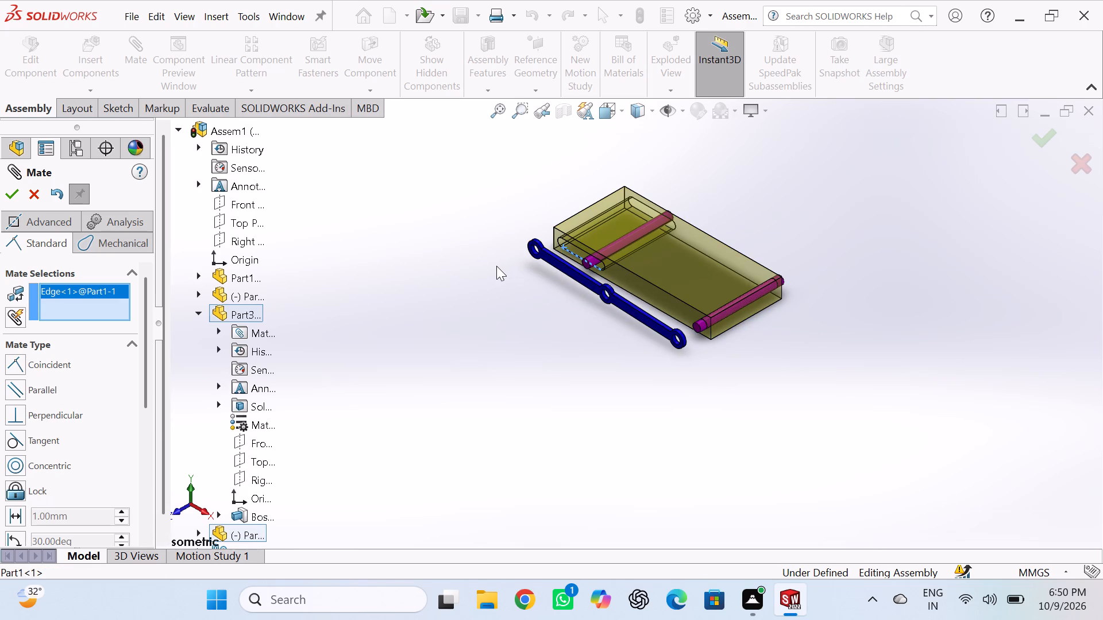
click(488, 268)
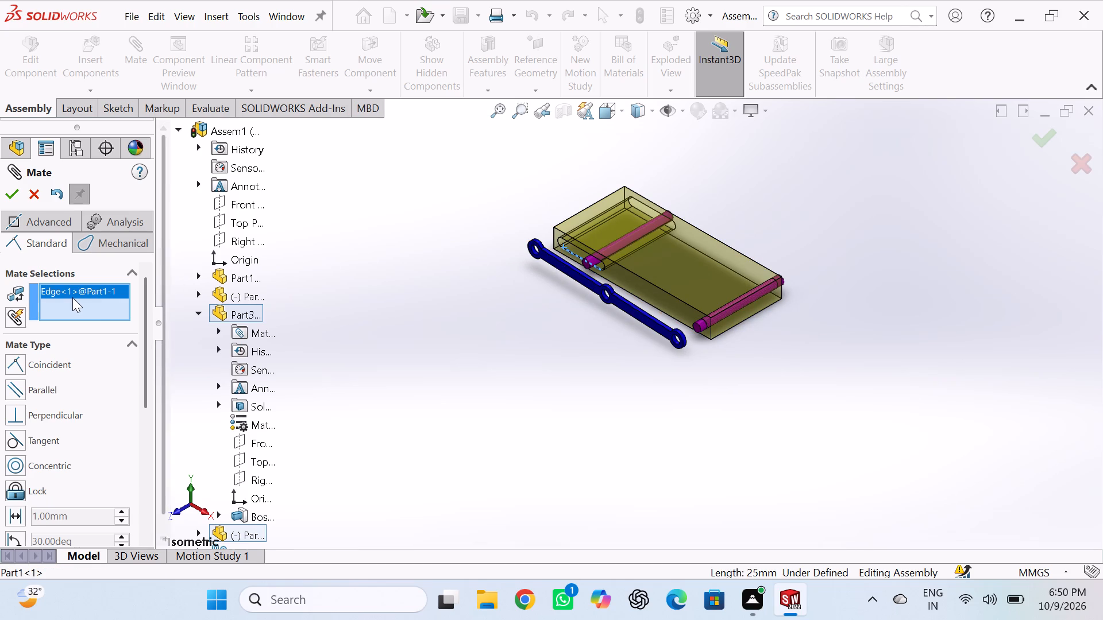
right_click(72, 297)
click(104, 311)
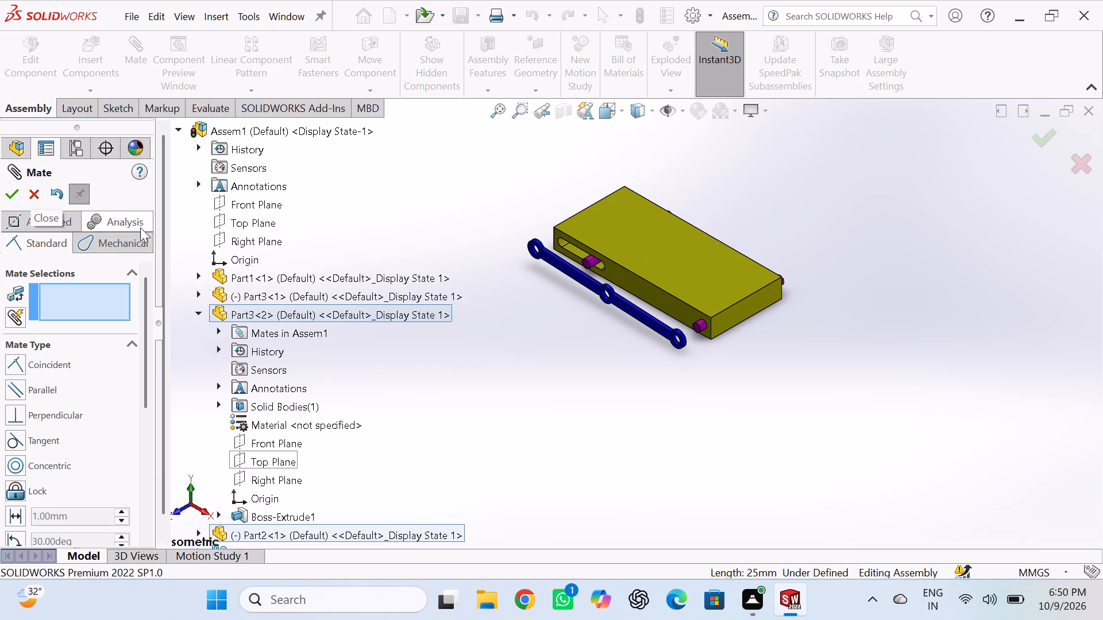
Add a Coincident mate between Part1's slotted side face and the Part2 link's flat face towards Part1, and finish mating.
click(688, 316)
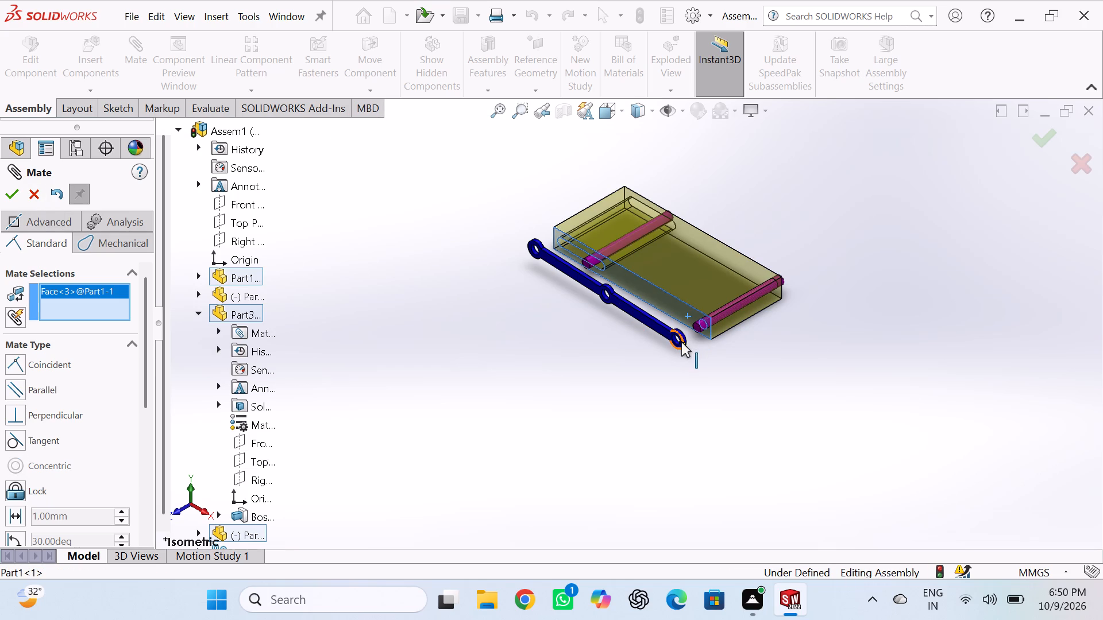
middle_drag(716, 371, 630, 379)
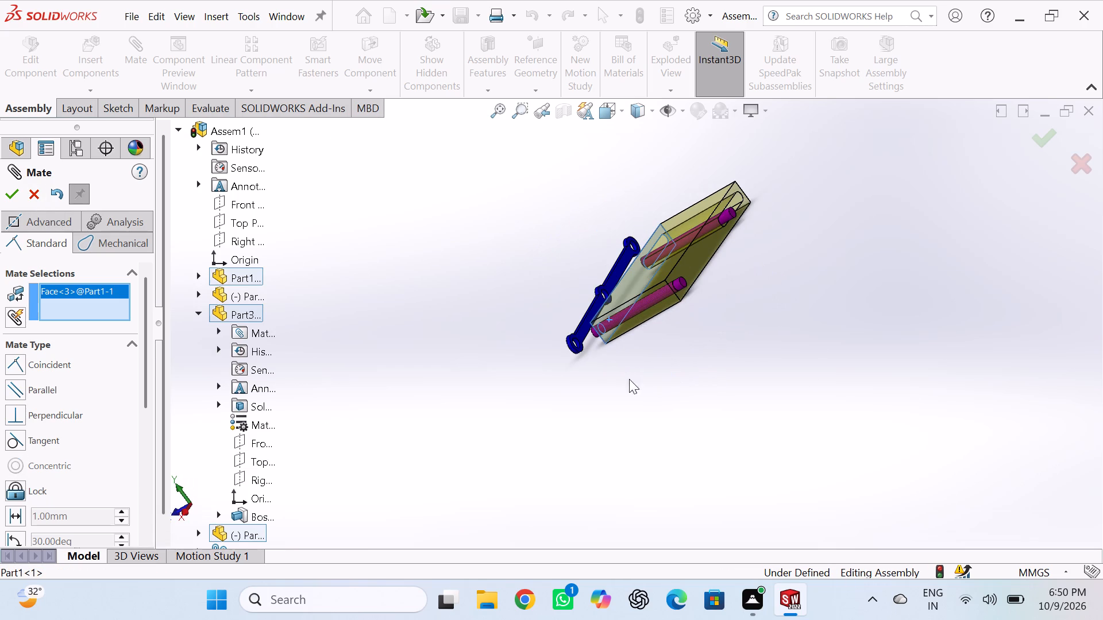
scroll(579, 340, down, 7)
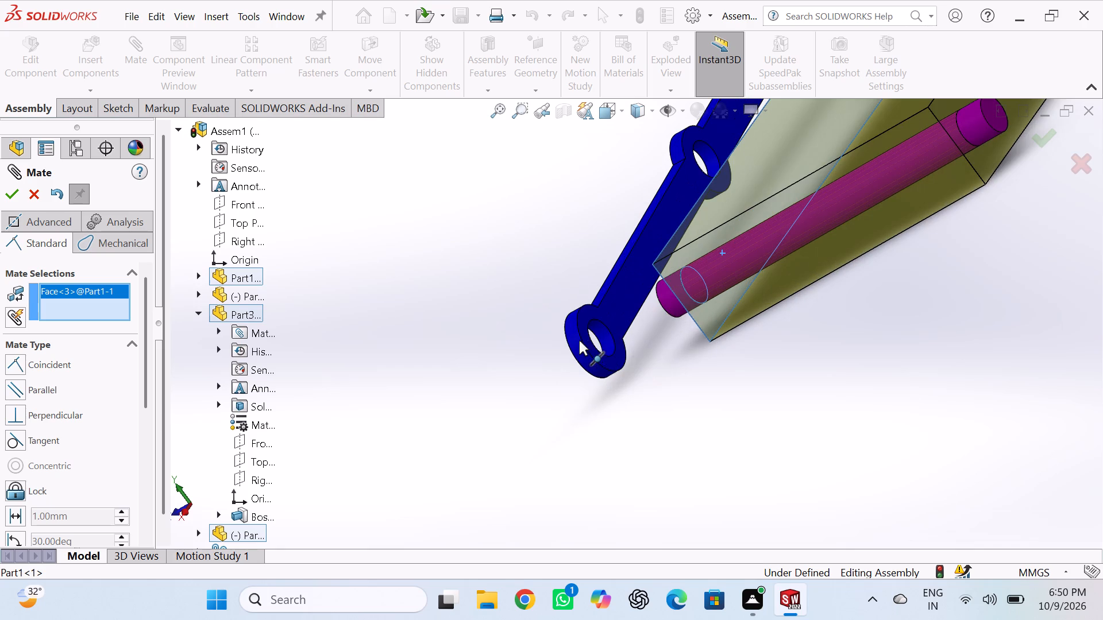
click(586, 324)
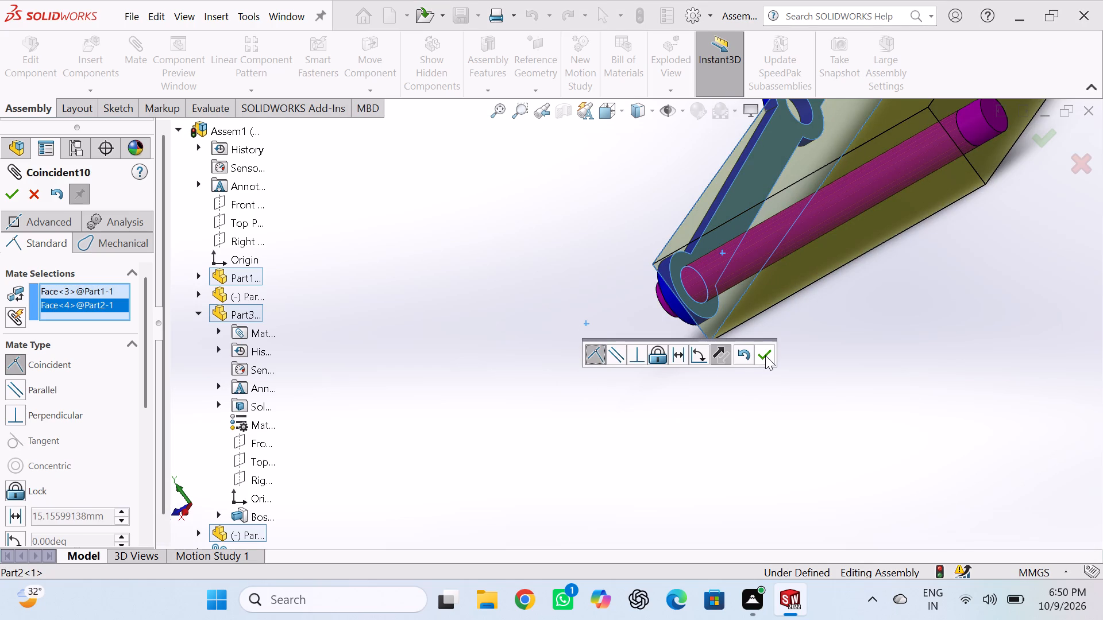
click(765, 355)
middle_drag(521, 358, 624, 369)
scroll(614, 339, up, 5)
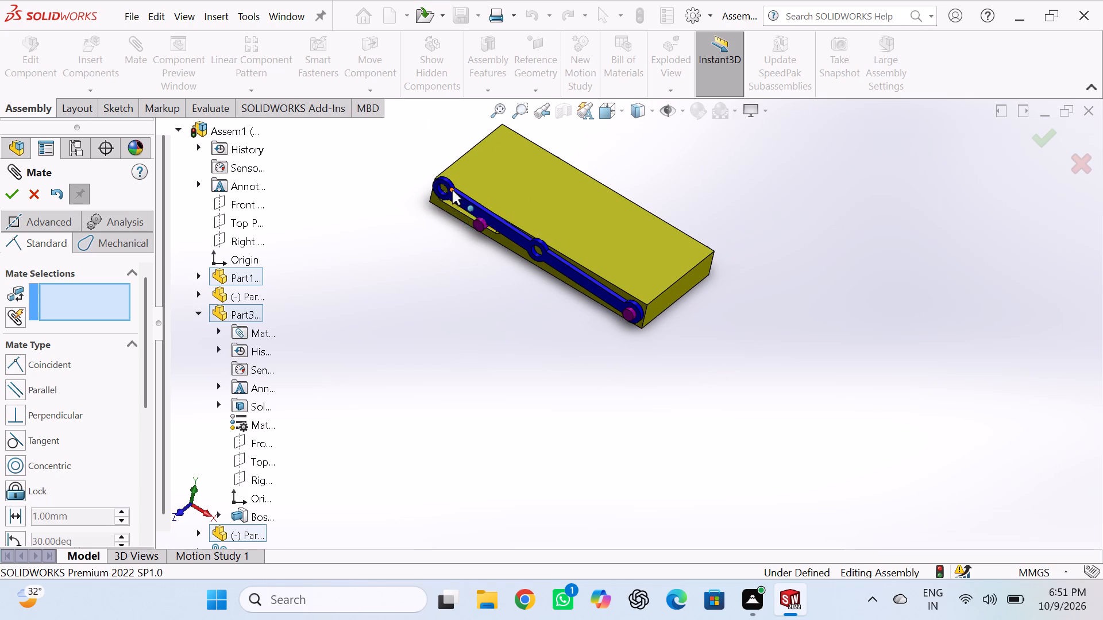
click(9, 199)
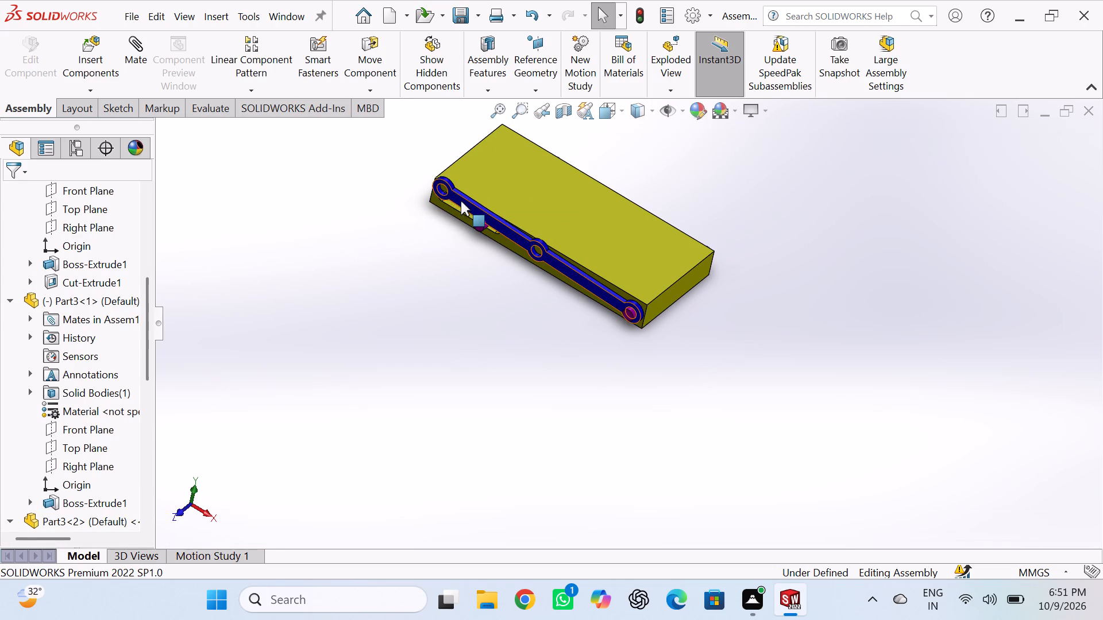
Swing the Part2 link up around its mated pin so that its free end stands above Part1.
drag(461, 201, 493, 138)
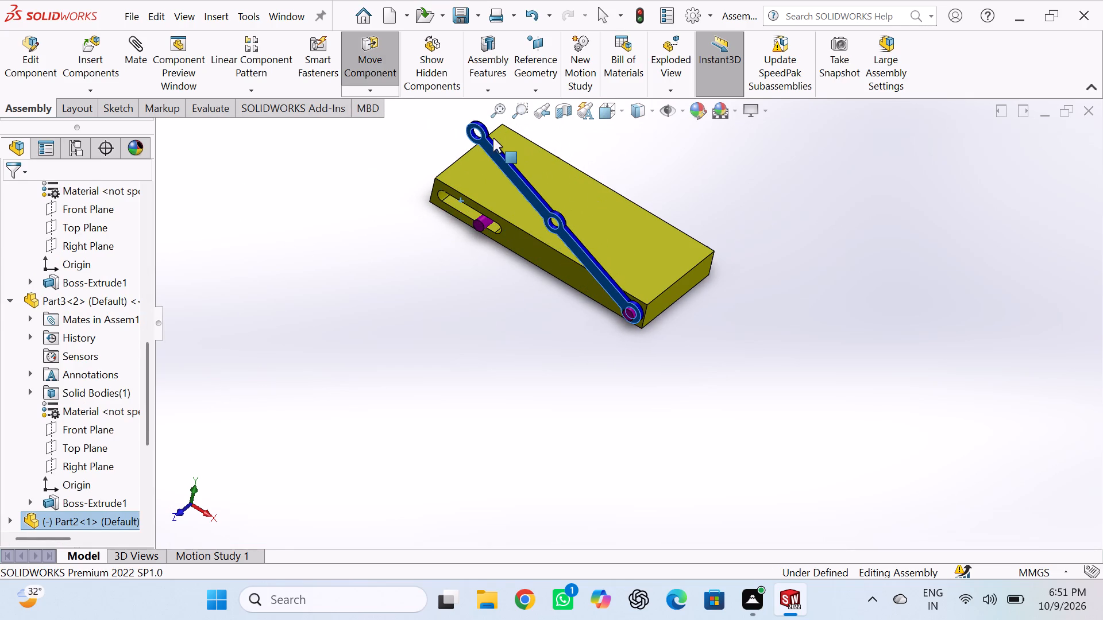
drag(493, 138, 558, 171)
scroll(558, 171, up, 3)
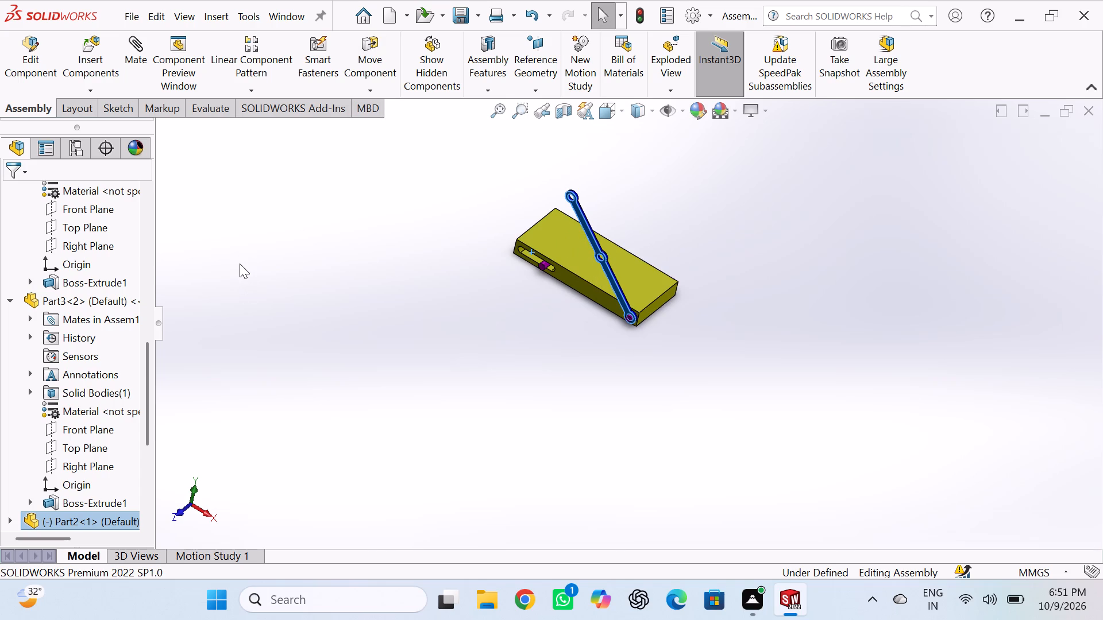
click(349, 258)
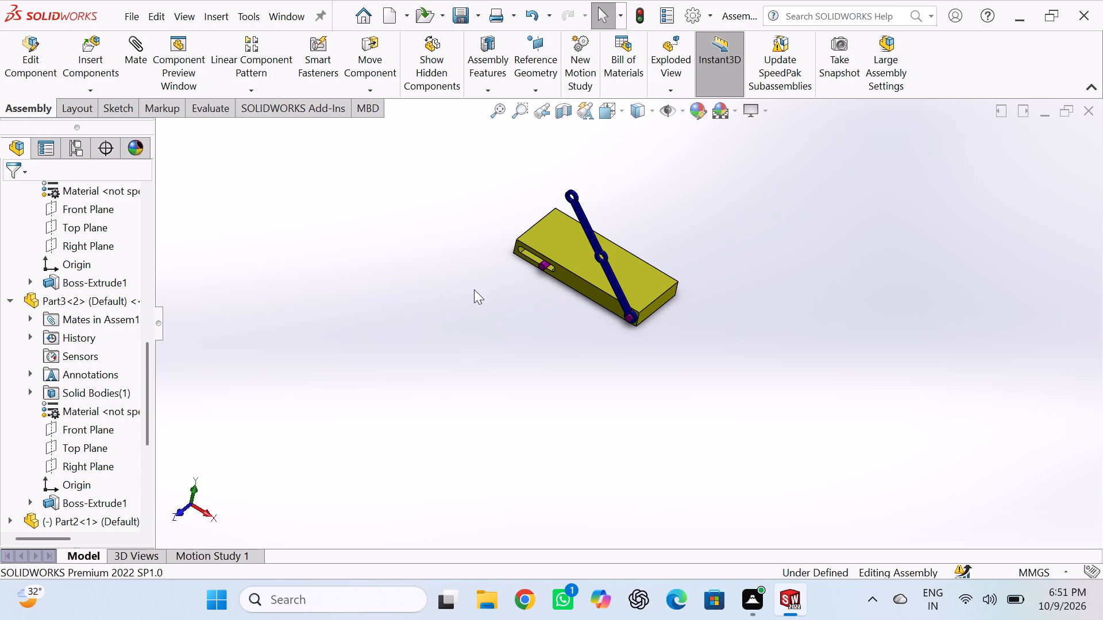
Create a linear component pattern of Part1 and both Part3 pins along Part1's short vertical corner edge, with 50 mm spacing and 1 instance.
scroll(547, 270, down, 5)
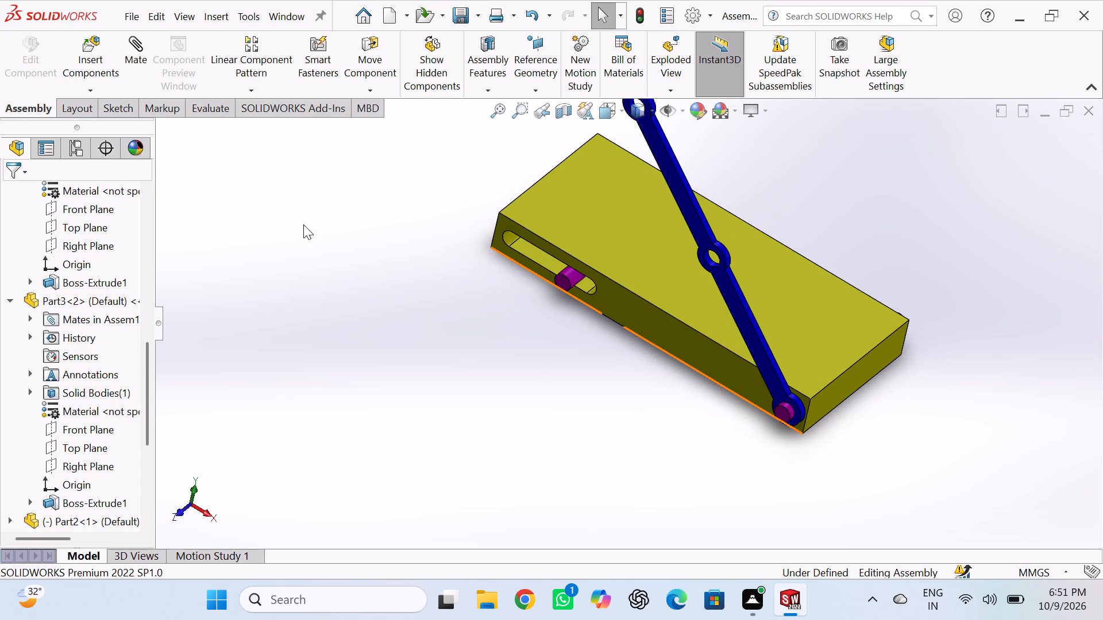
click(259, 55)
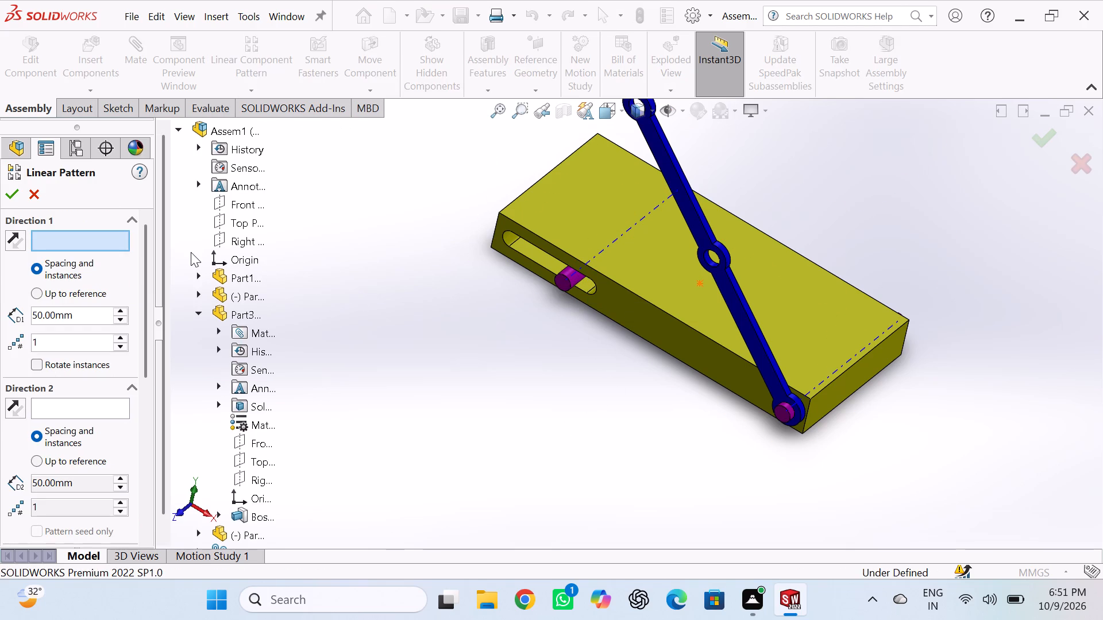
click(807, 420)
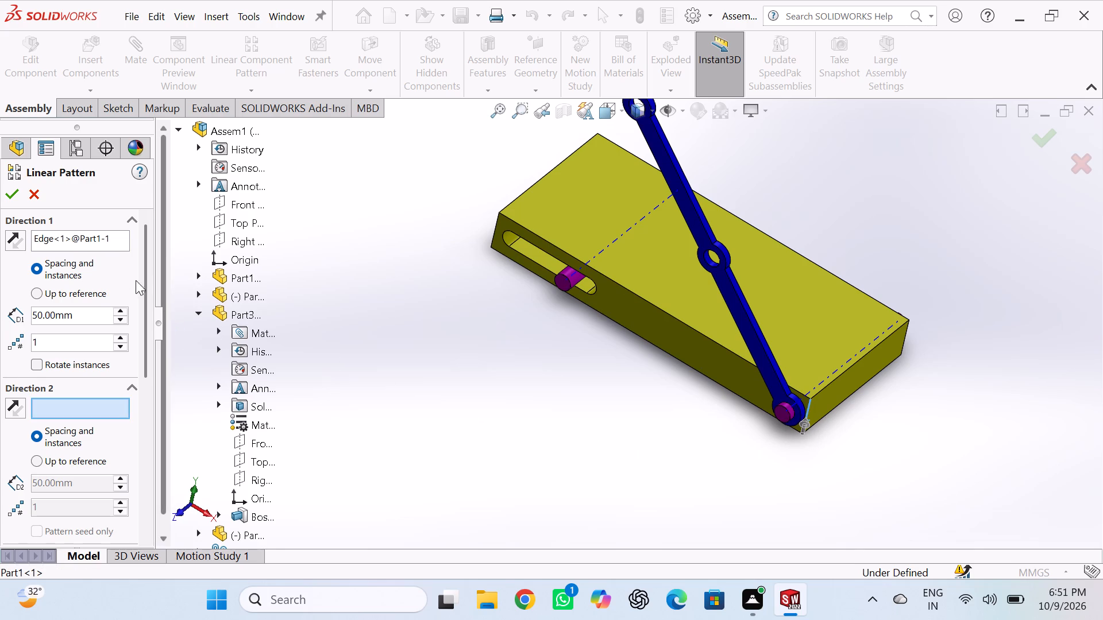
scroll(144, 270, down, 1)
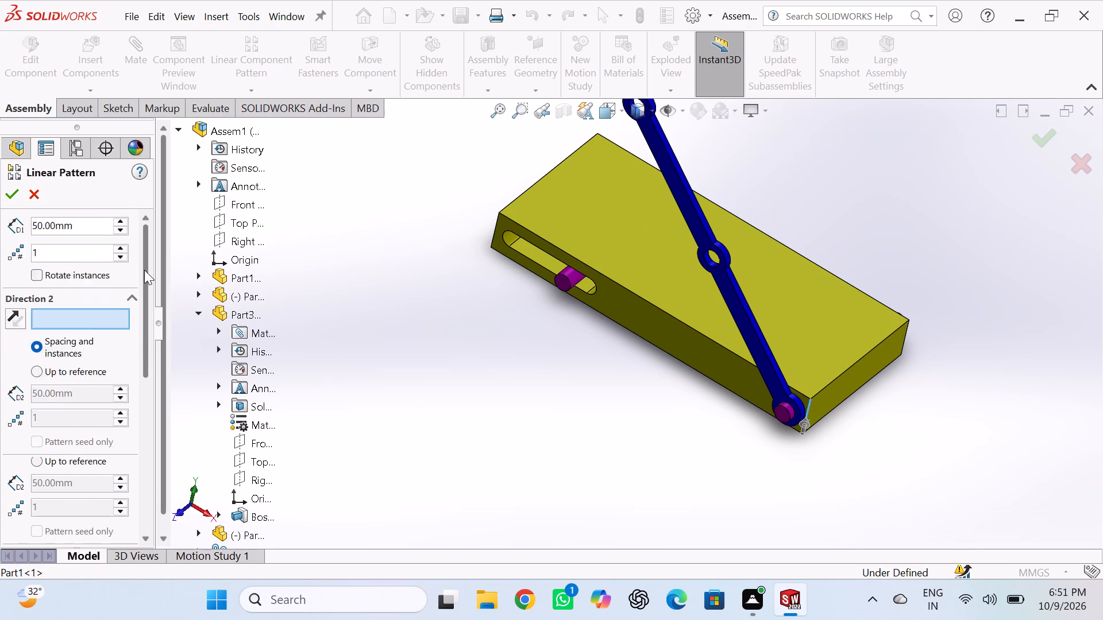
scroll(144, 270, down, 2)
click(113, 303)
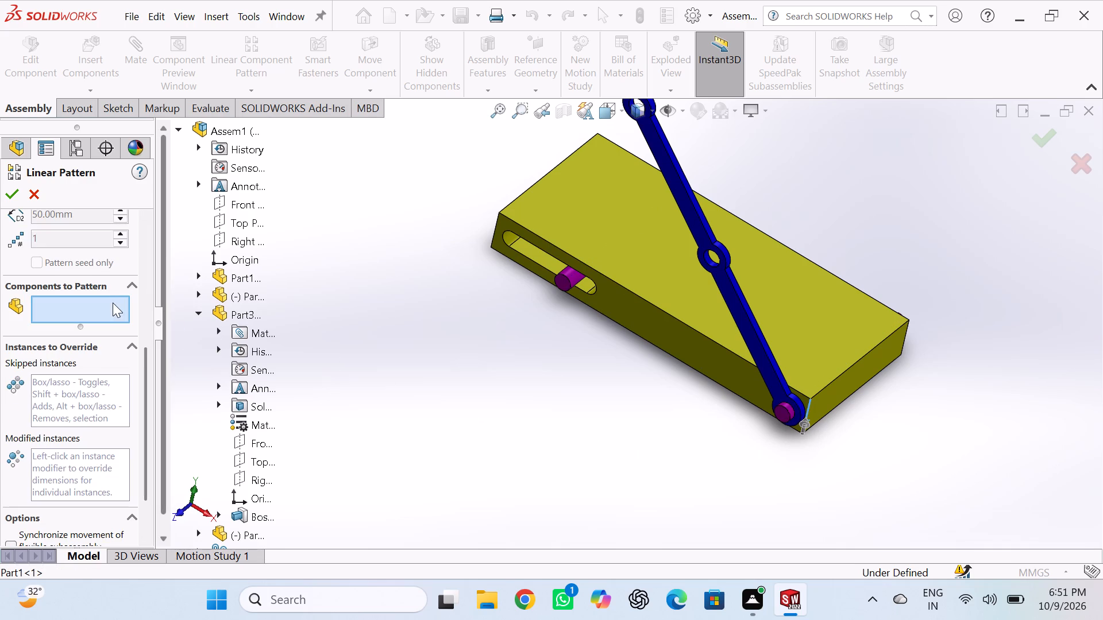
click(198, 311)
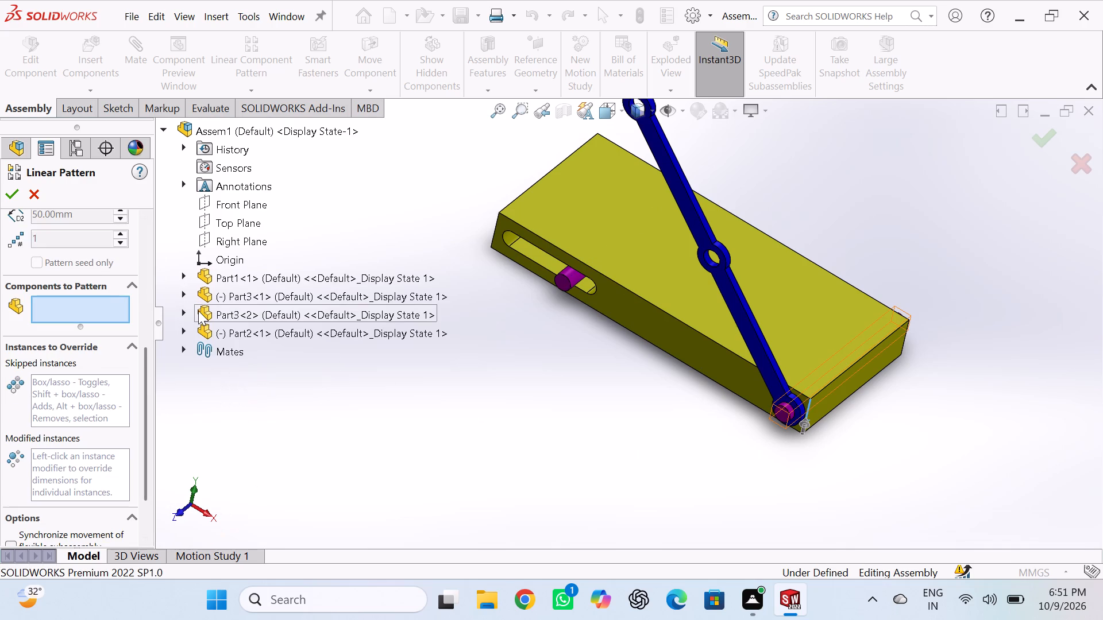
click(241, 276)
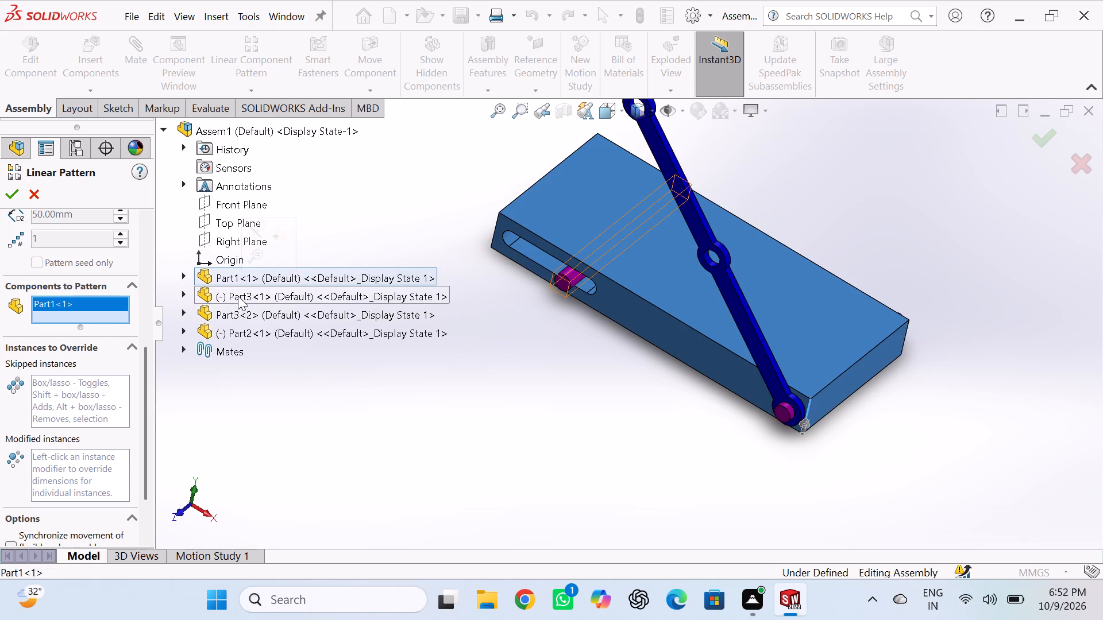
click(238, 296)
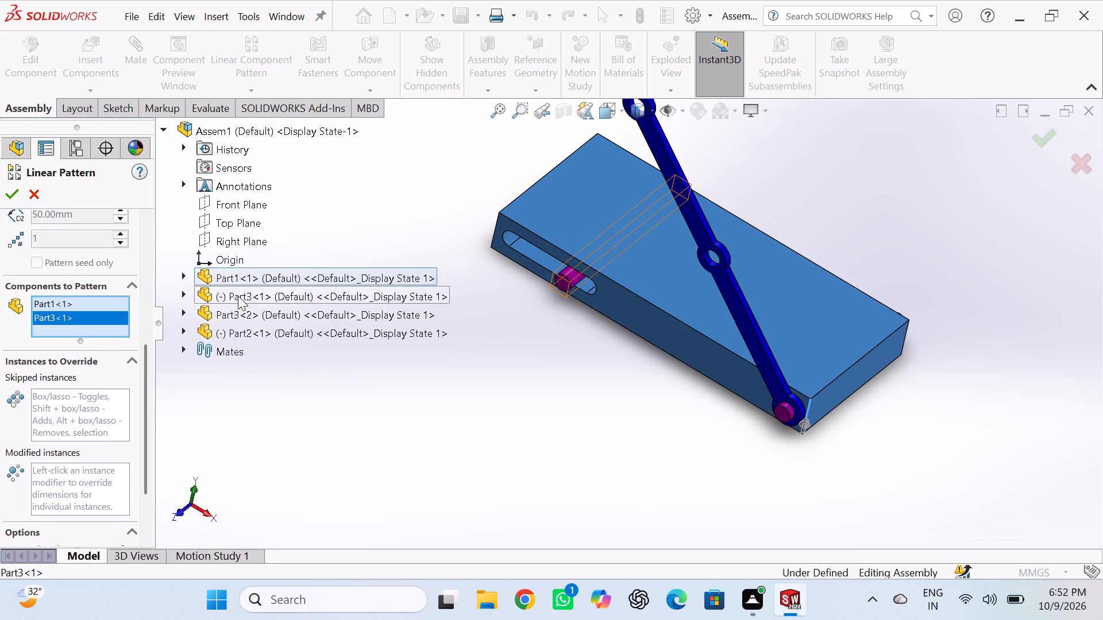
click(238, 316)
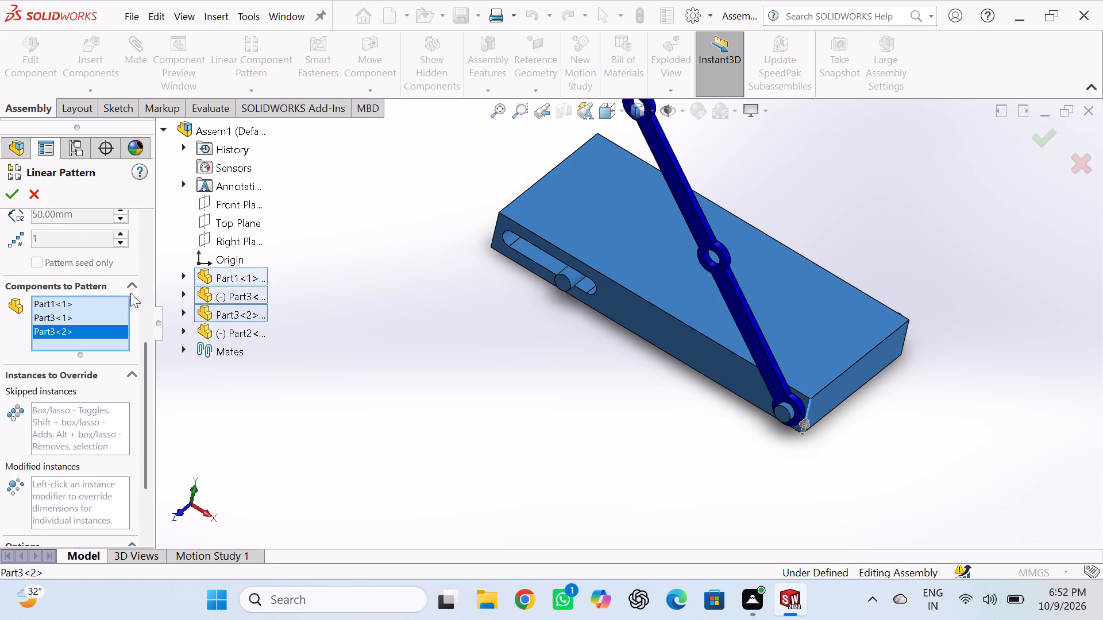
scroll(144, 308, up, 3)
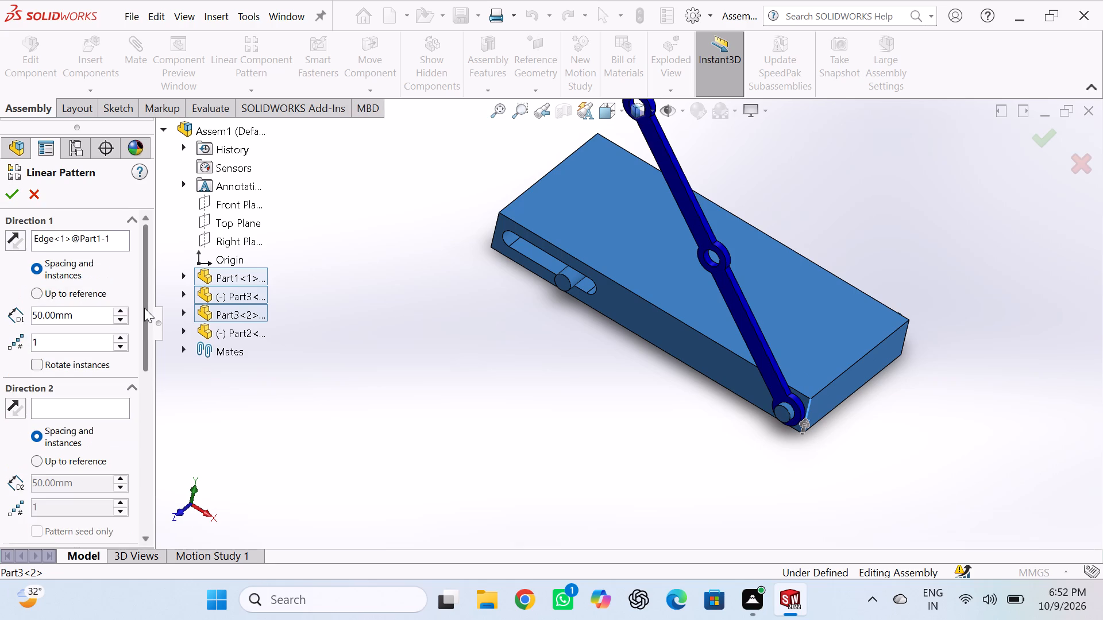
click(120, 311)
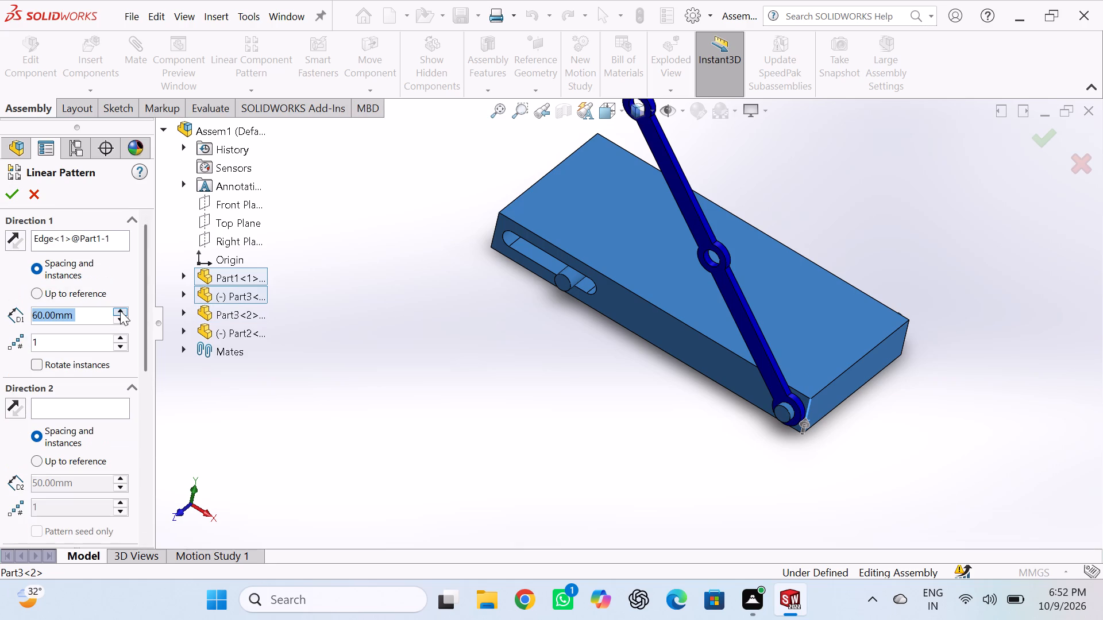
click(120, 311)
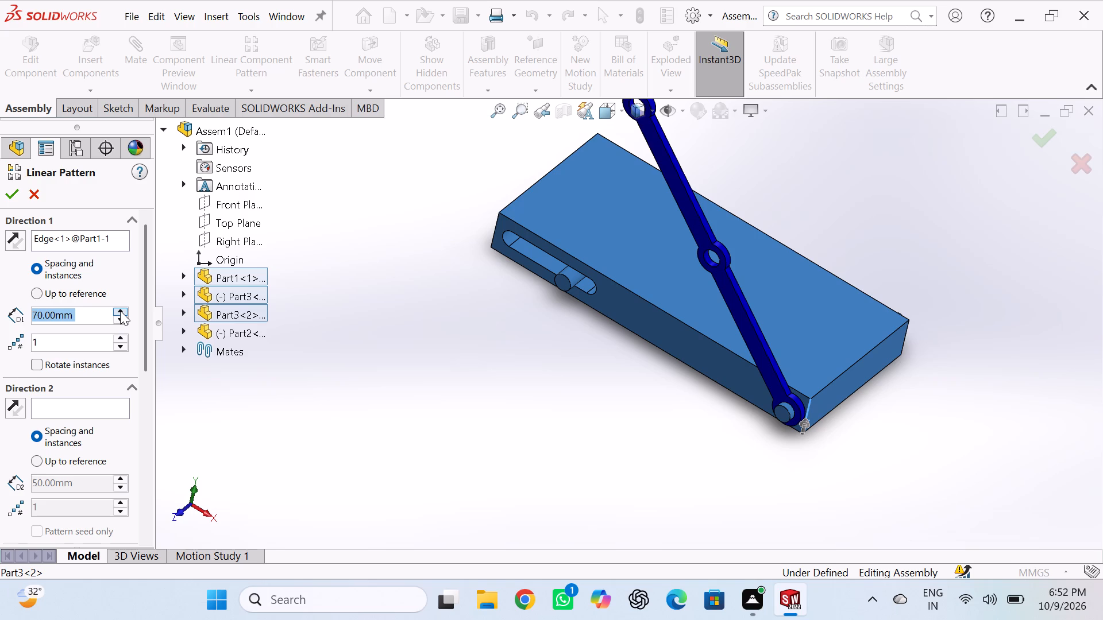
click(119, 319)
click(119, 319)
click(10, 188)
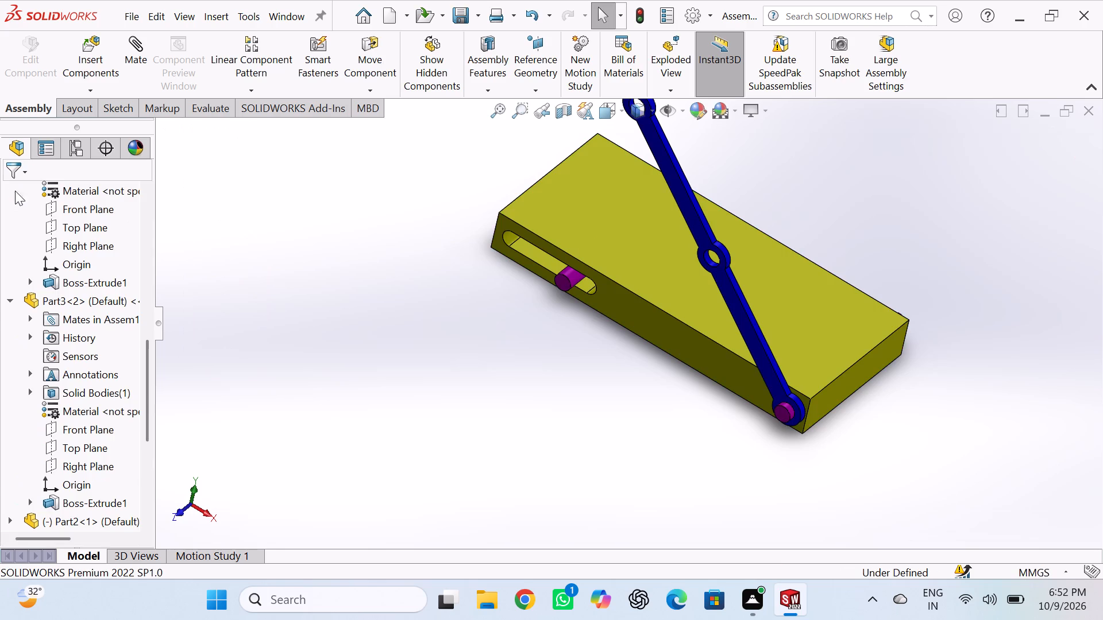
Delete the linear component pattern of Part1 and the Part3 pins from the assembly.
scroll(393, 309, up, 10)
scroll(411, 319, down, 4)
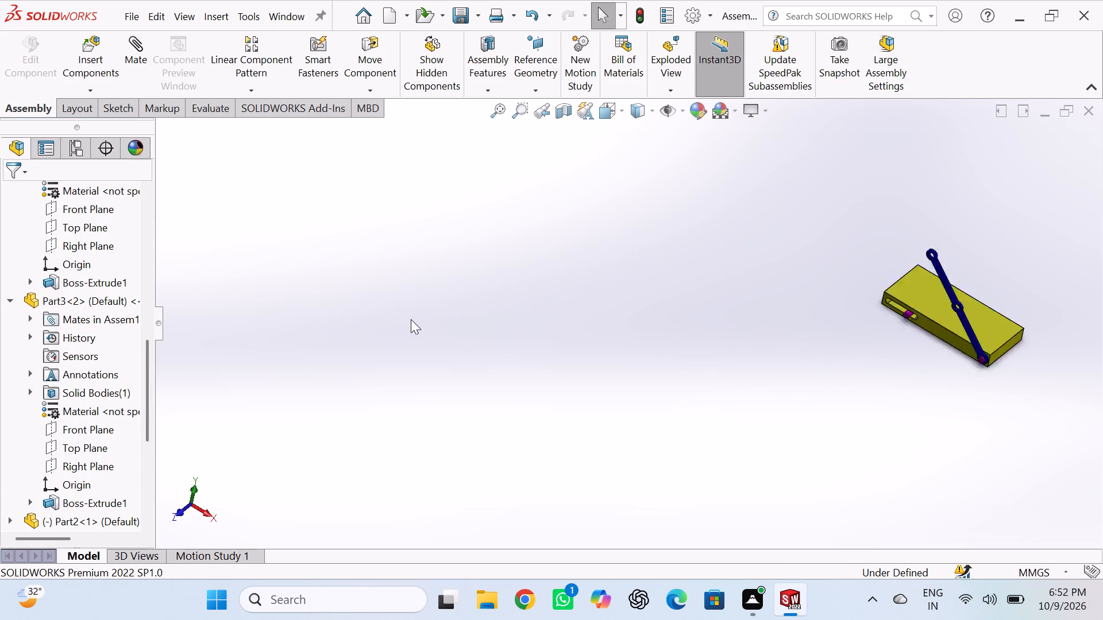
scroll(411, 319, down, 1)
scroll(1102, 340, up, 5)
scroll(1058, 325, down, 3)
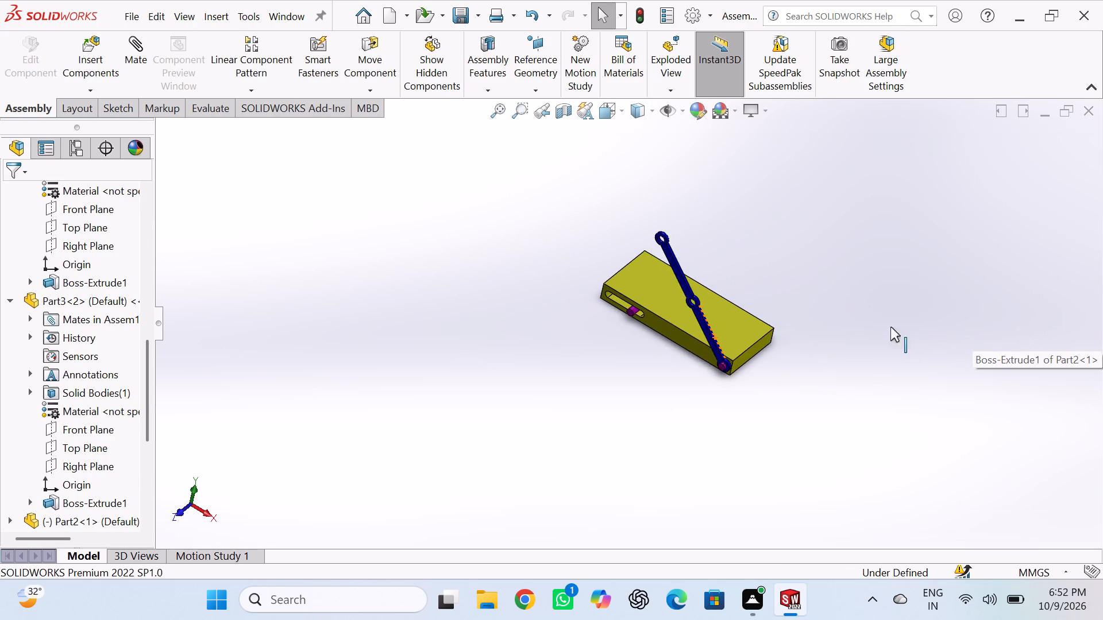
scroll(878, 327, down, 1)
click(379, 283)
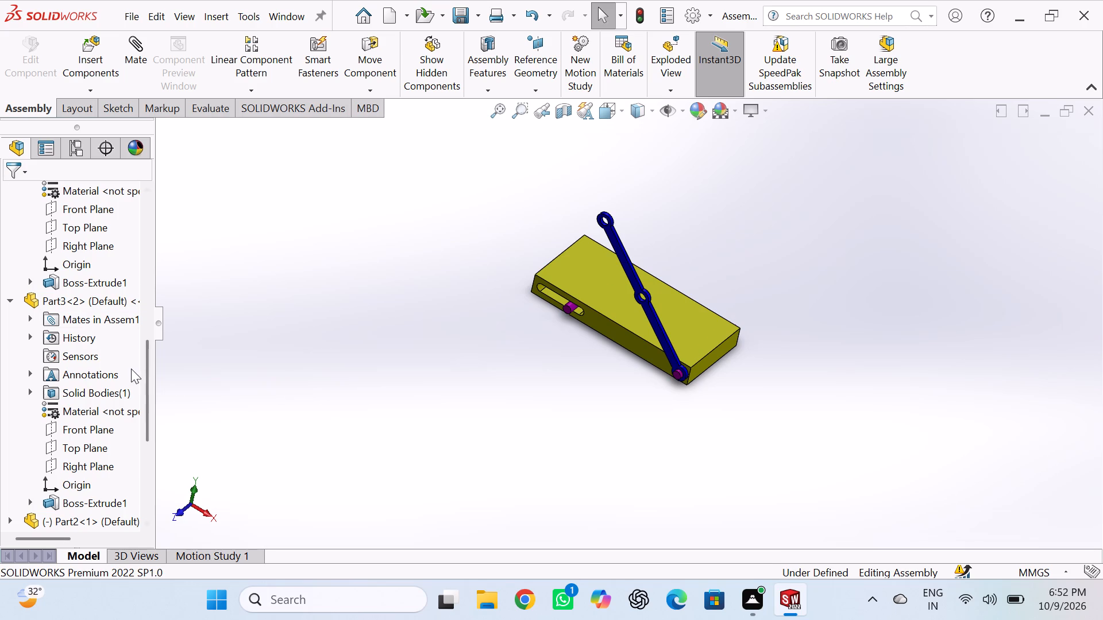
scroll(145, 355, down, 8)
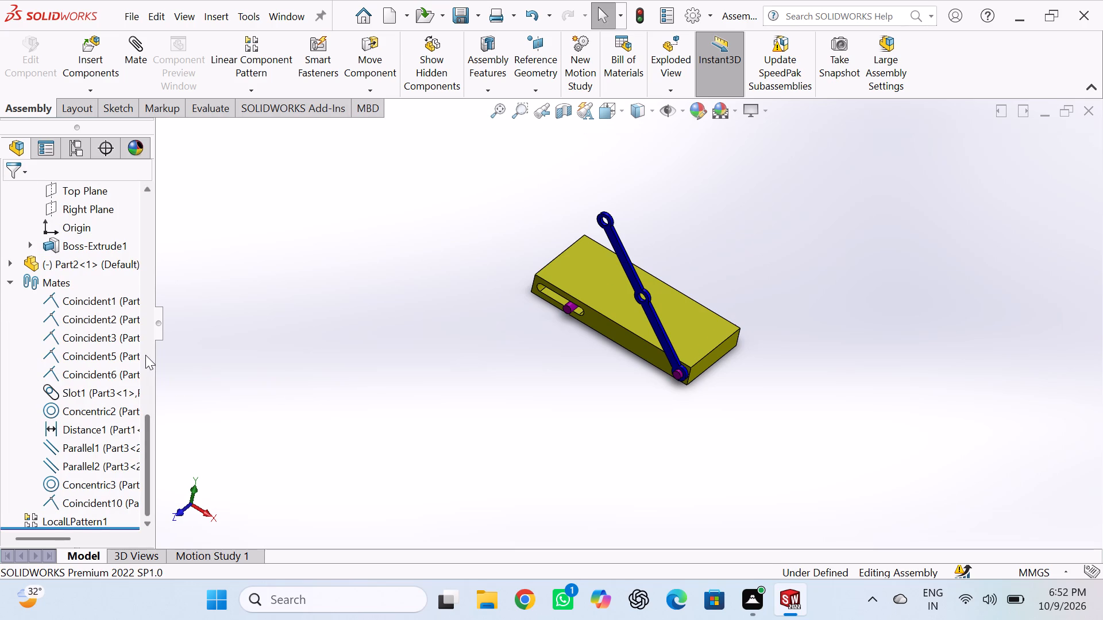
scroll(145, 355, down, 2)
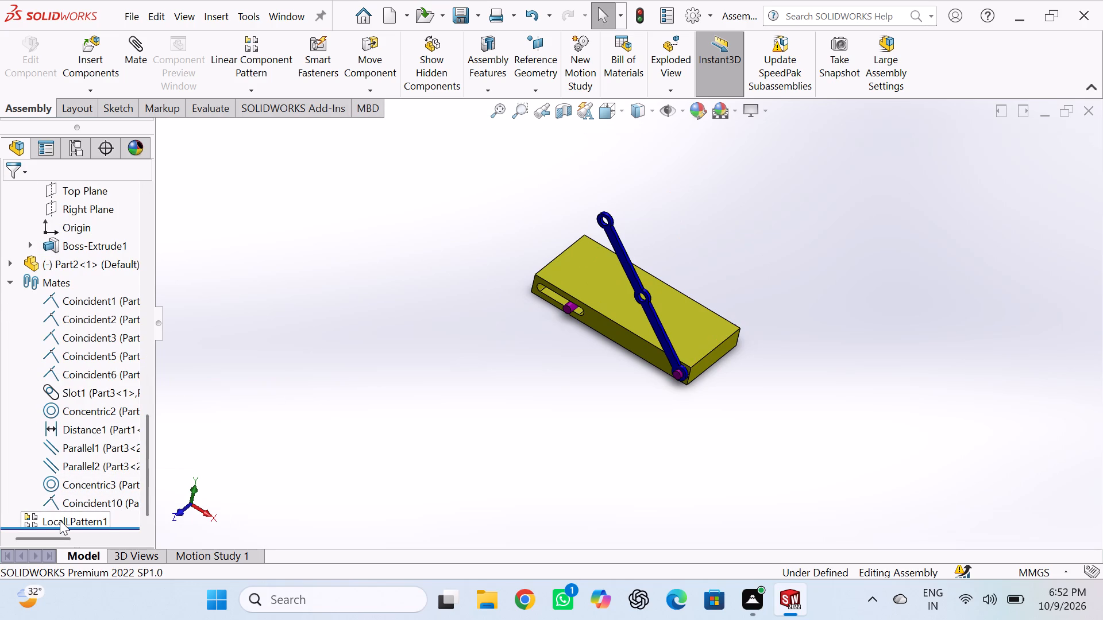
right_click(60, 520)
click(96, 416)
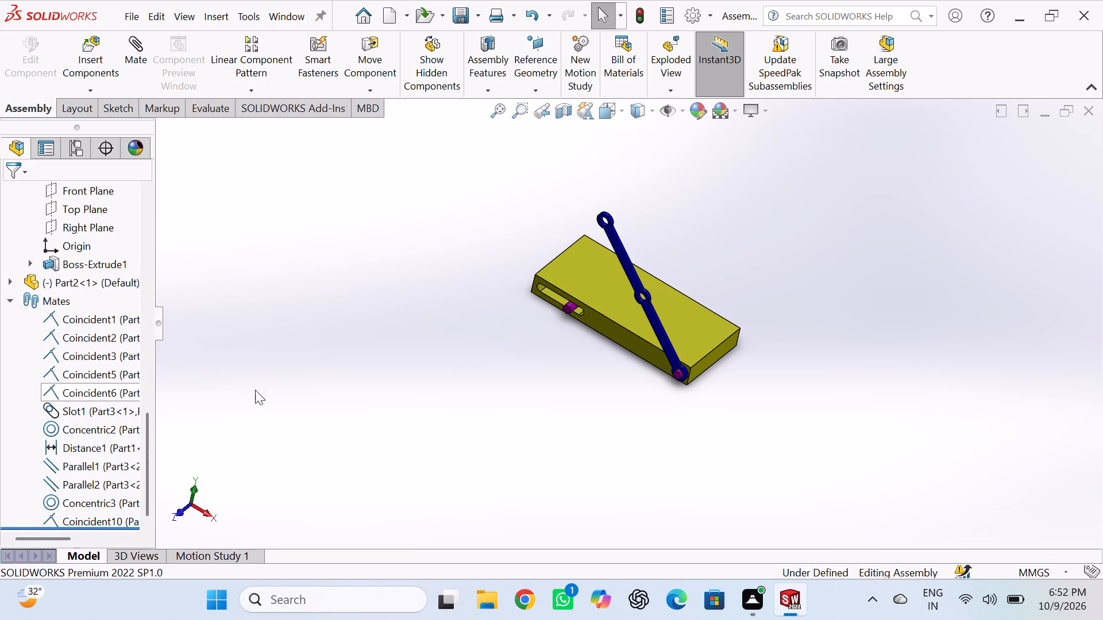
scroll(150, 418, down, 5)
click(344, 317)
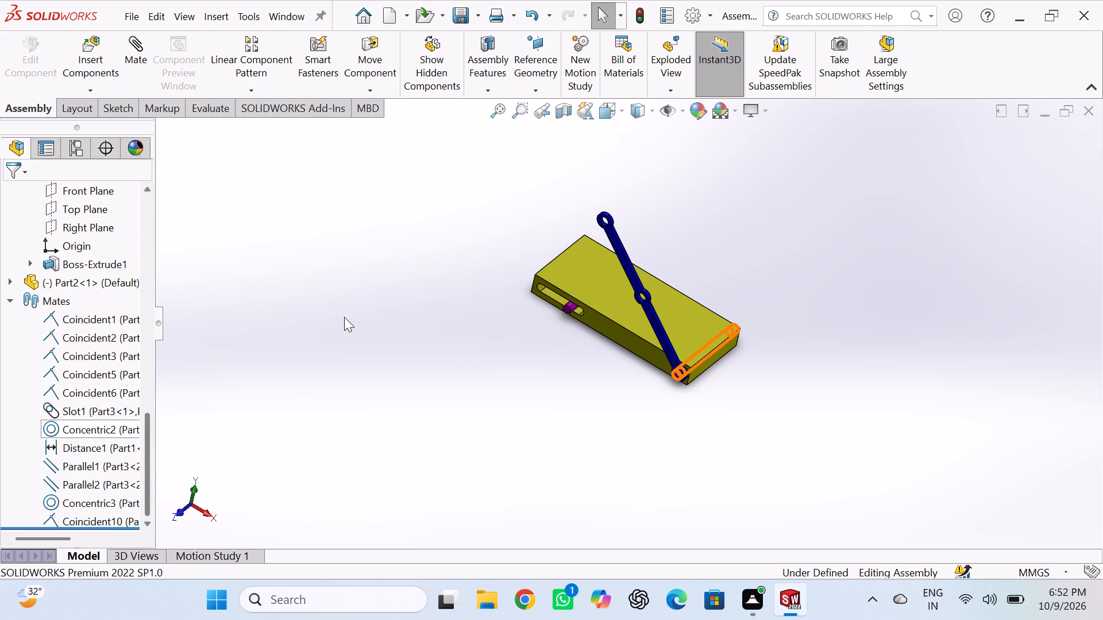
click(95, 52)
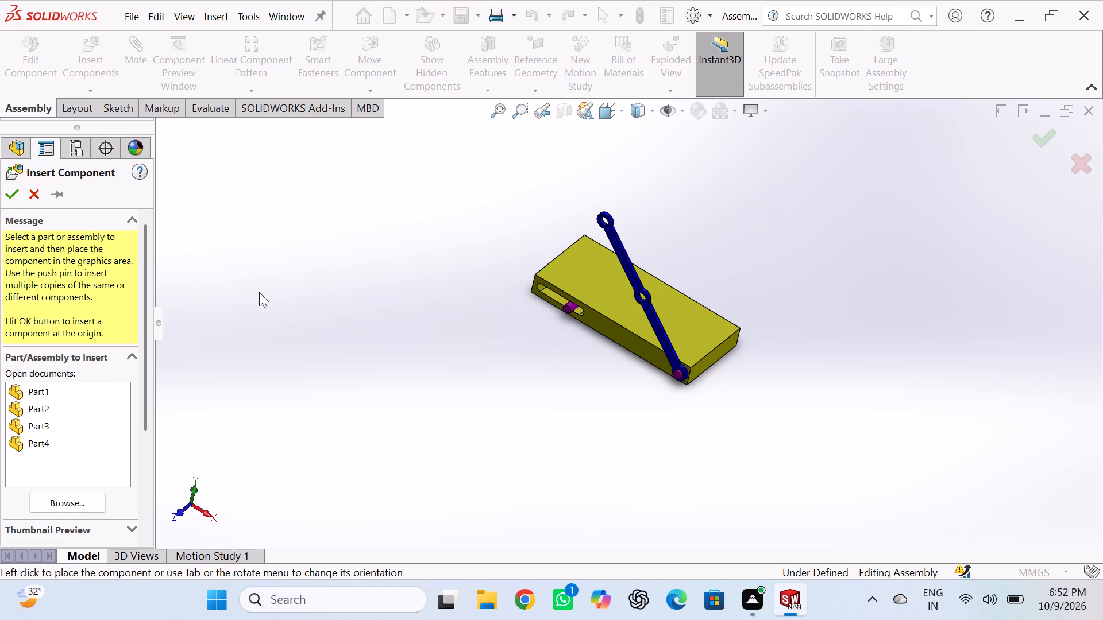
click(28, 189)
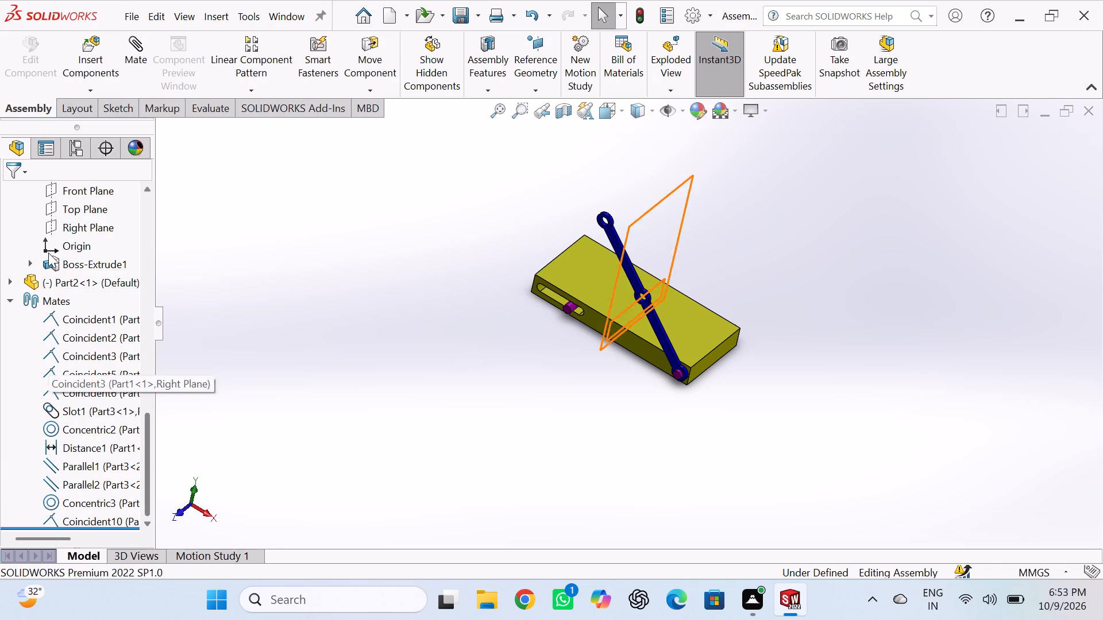
Insert a second Part1 into the assembly and place it freely above the existing Part1 base.
click(84, 48)
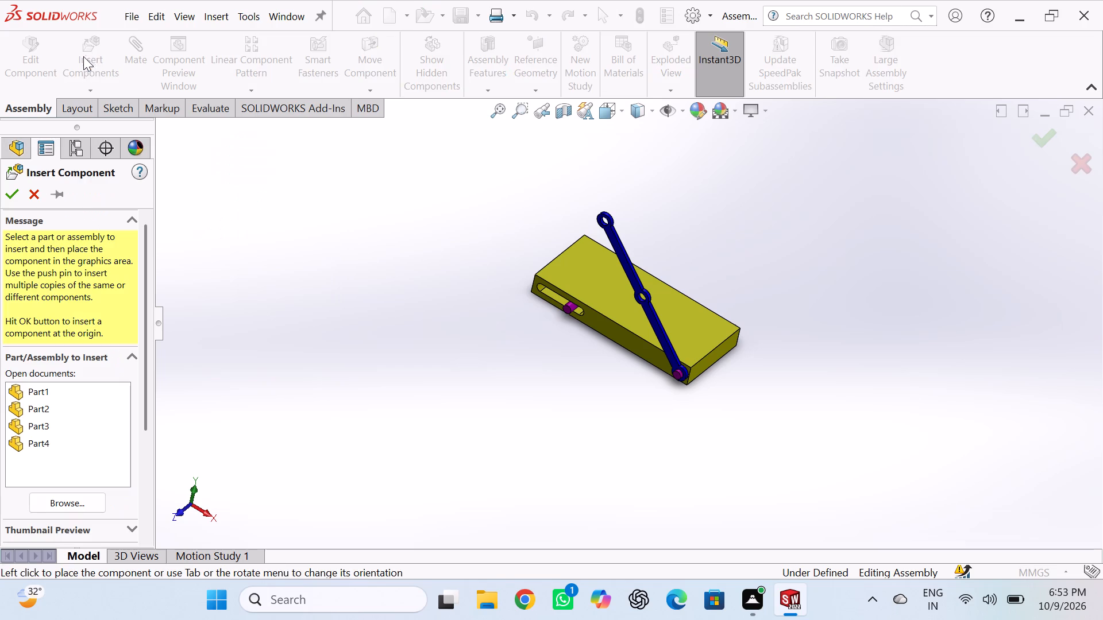
click(37, 387)
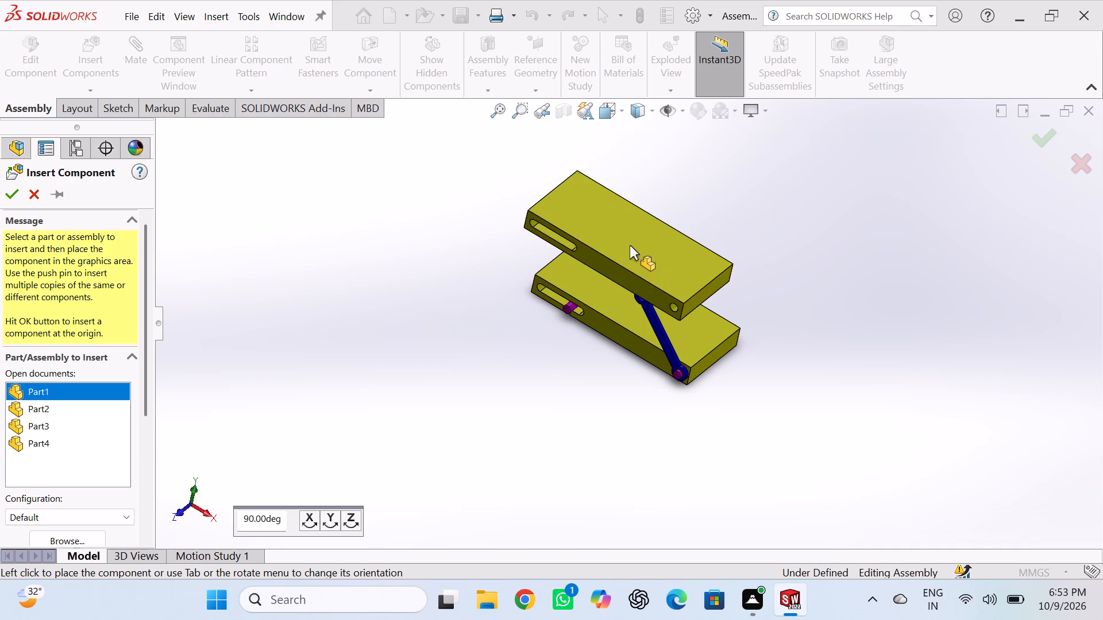
click(706, 218)
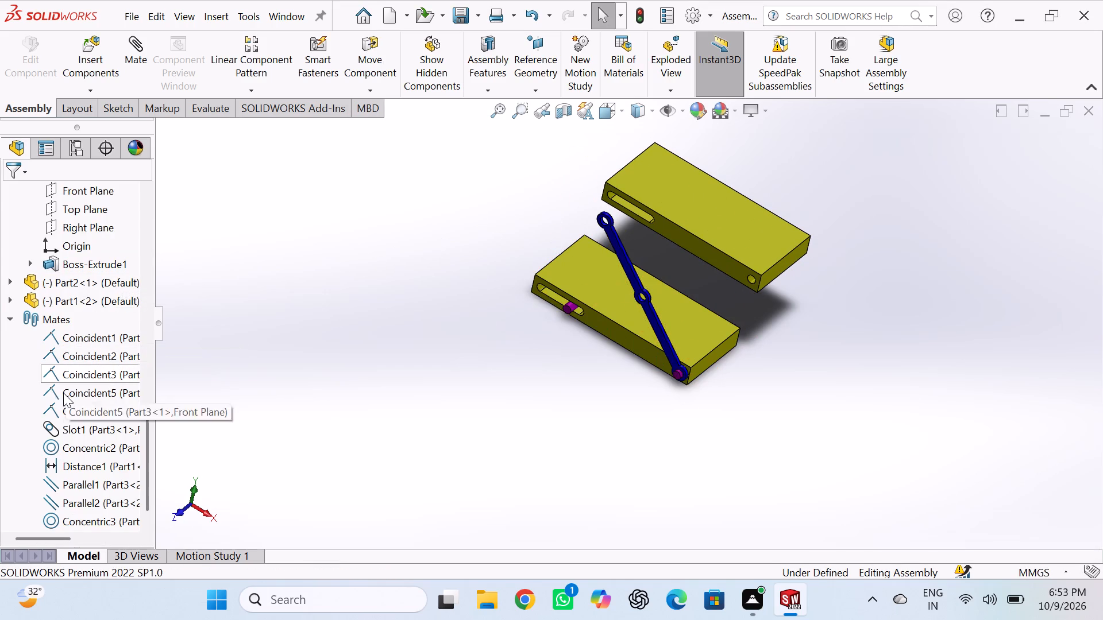
Insert two more Part3 pins, placing one beside the upper Part1 and one in front of the lower Part1.
click(102, 44)
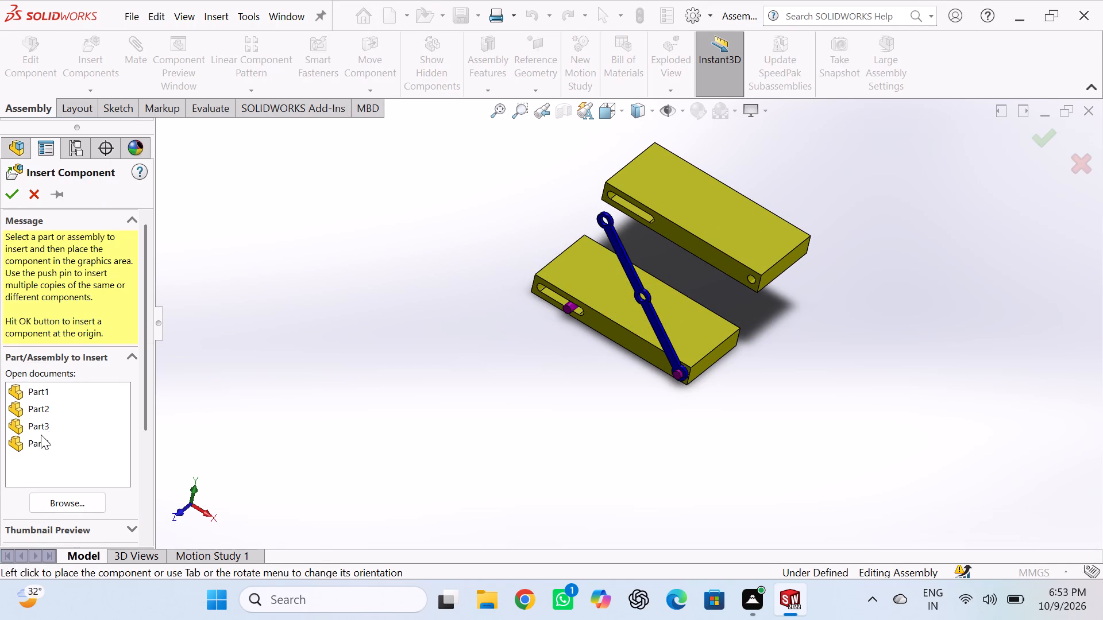
click(43, 420)
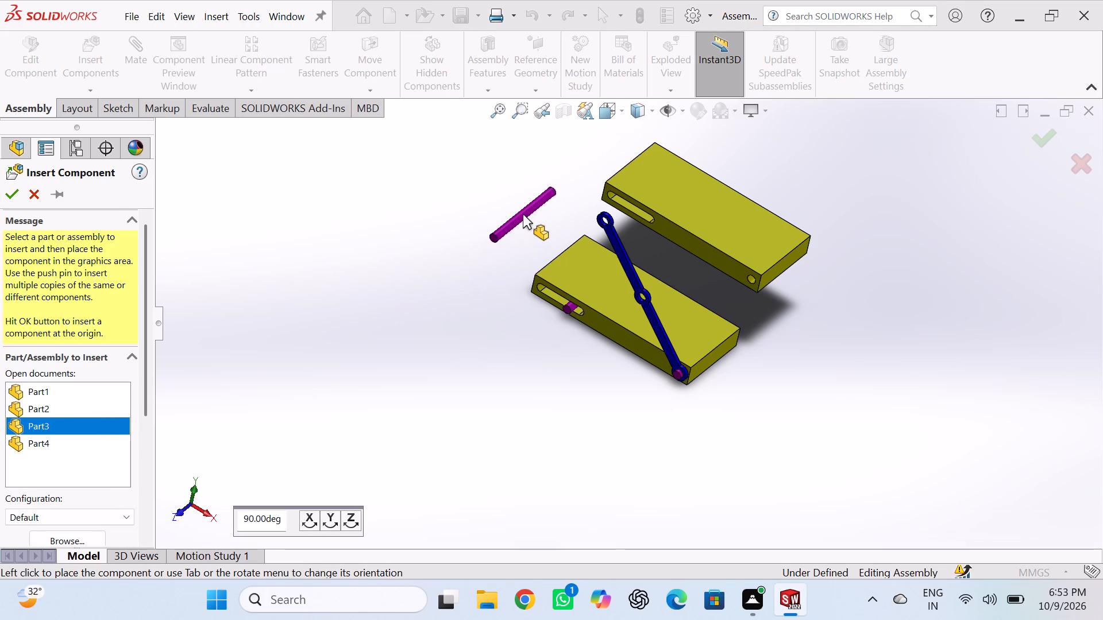
click(523, 214)
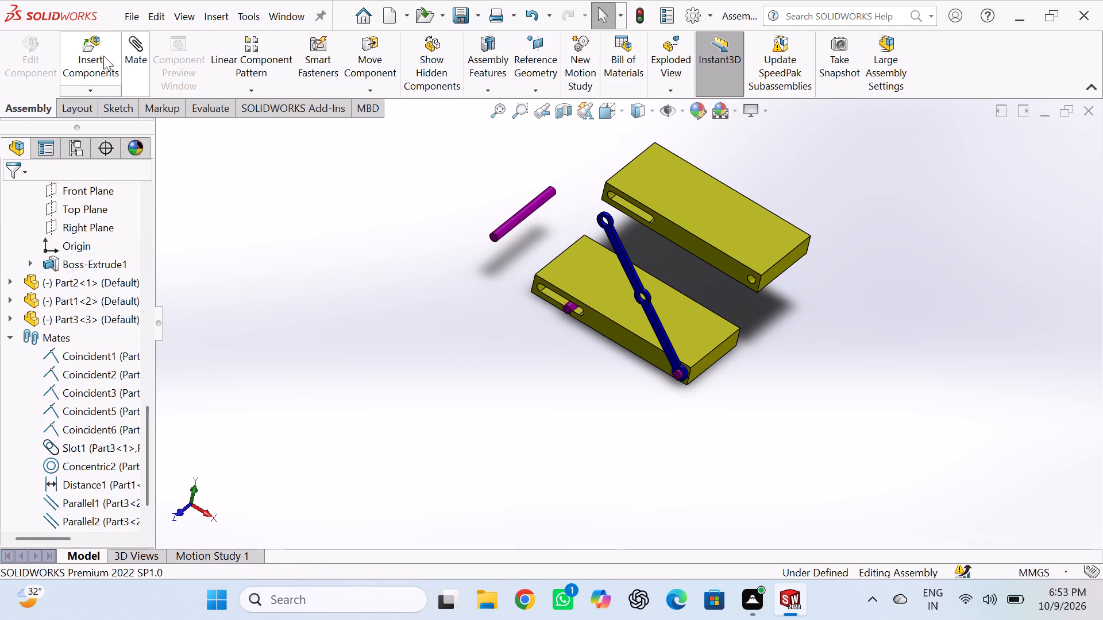
click(98, 55)
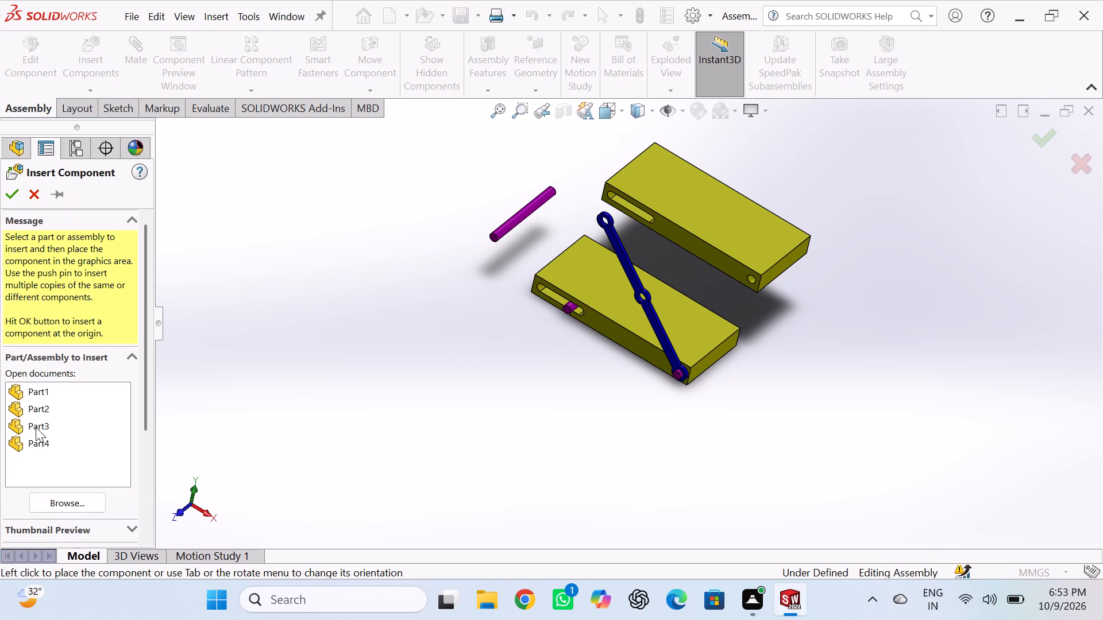
click(36, 425)
click(446, 404)
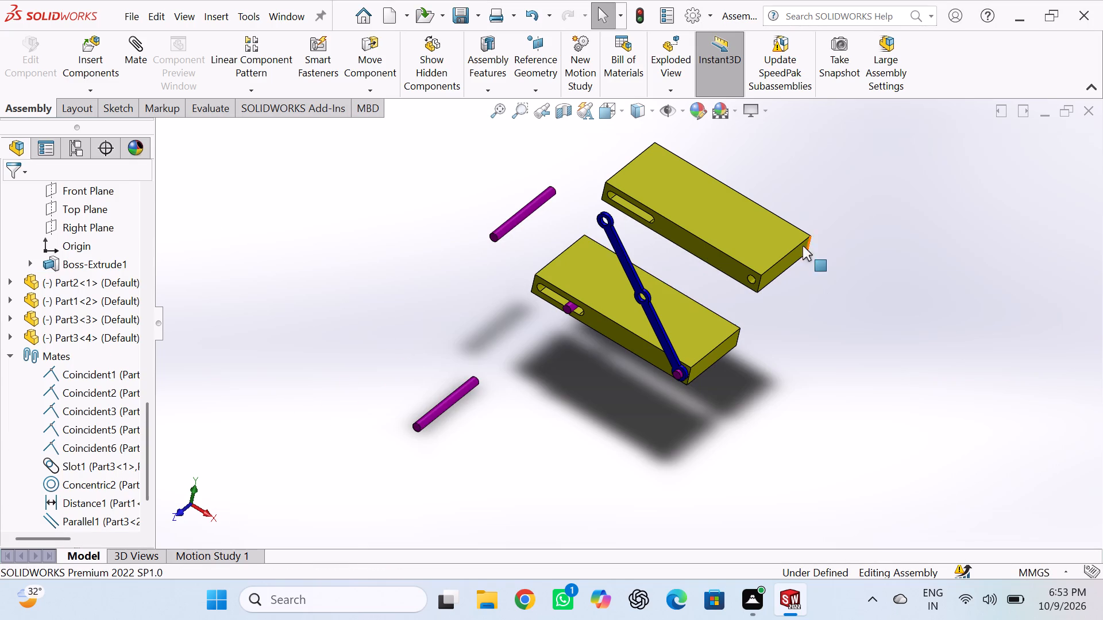
Add a Slot mate with the Free constraint between the new Part3 pin beside the upper Part1 and that part's slot, and finish mating.
scroll(759, 232, up, 2)
scroll(704, 246, down, 3)
scroll(639, 248, down, 2)
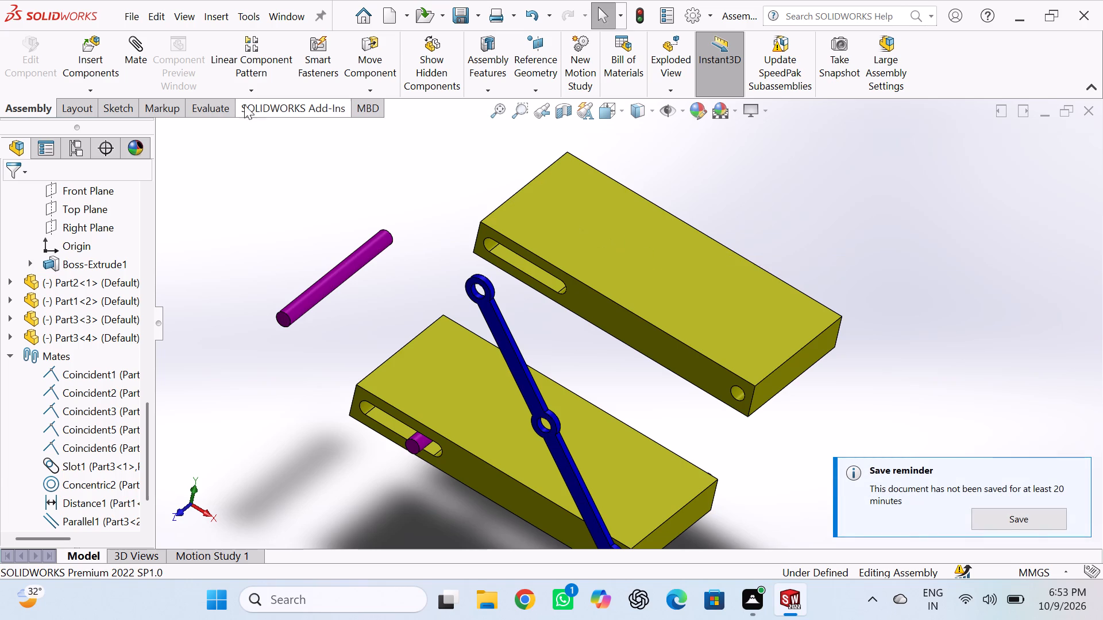
click(134, 63)
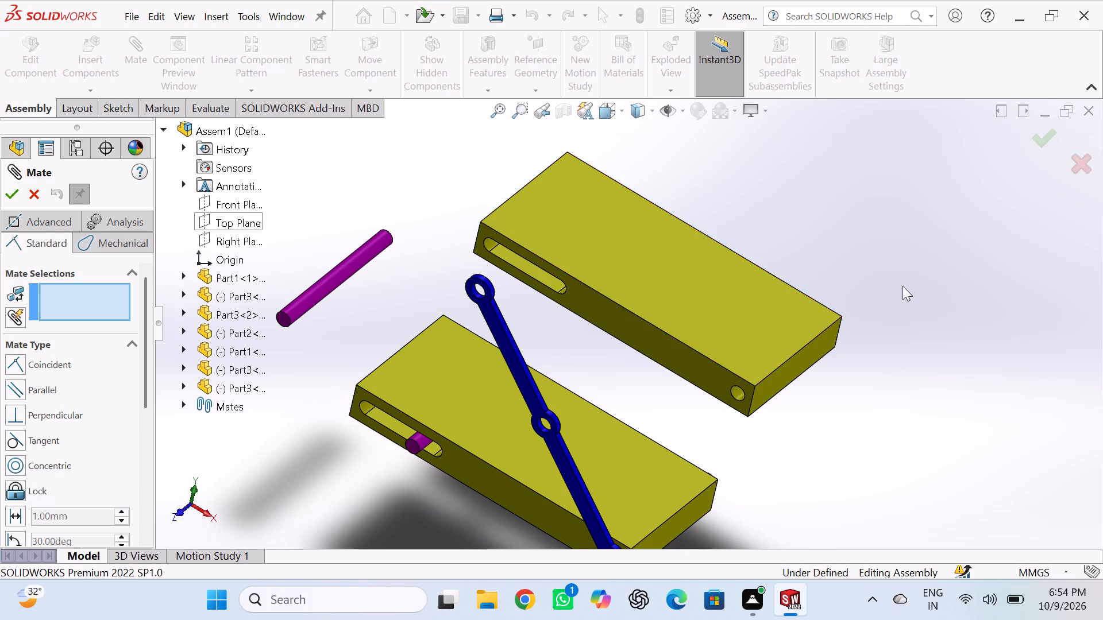
click(109, 215)
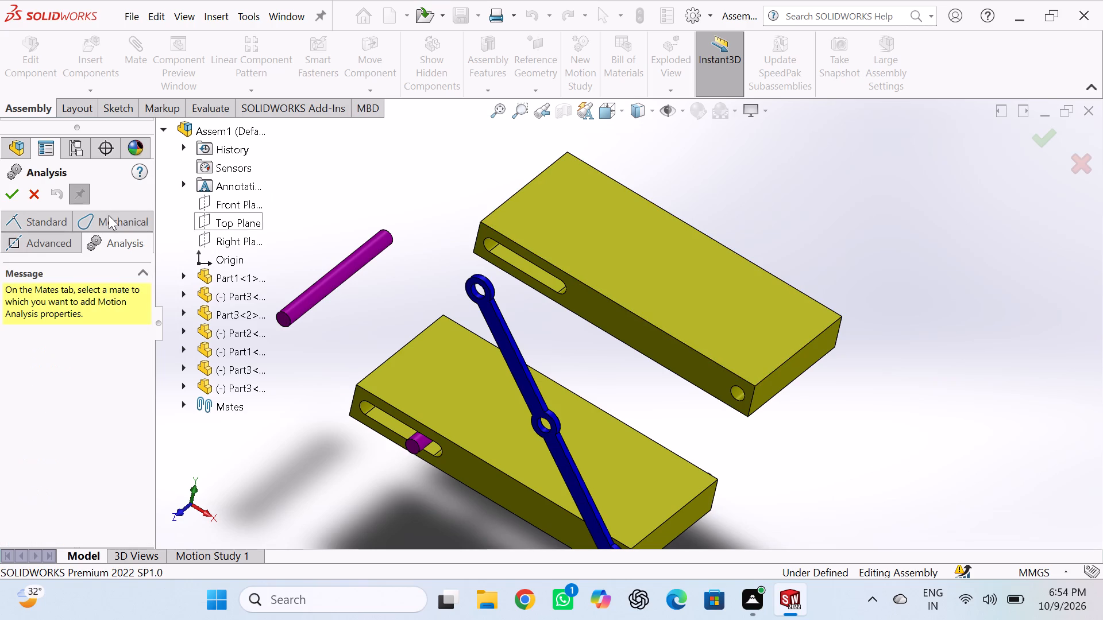
click(109, 215)
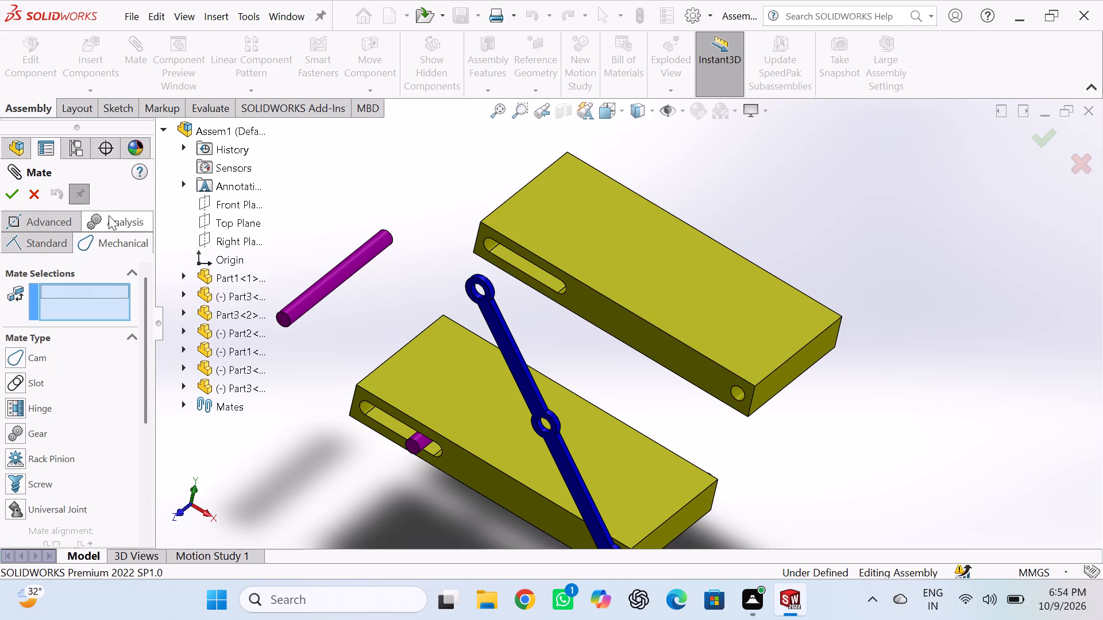
click(32, 381)
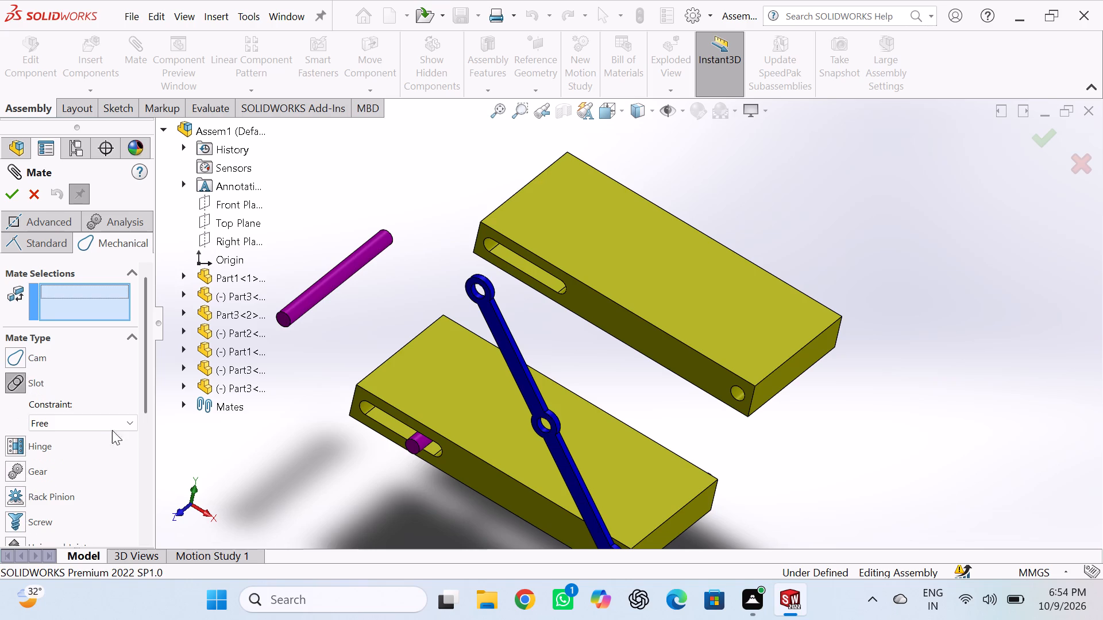
click(130, 423)
click(109, 439)
scroll(143, 373, down, 2)
scroll(143, 373, up, 3)
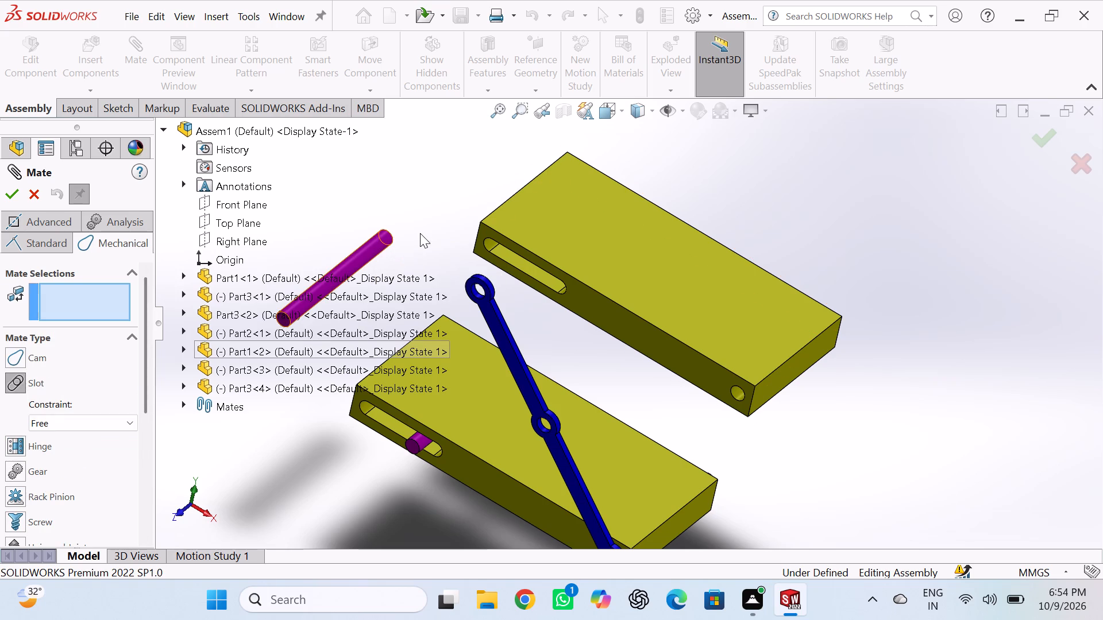
click(359, 258)
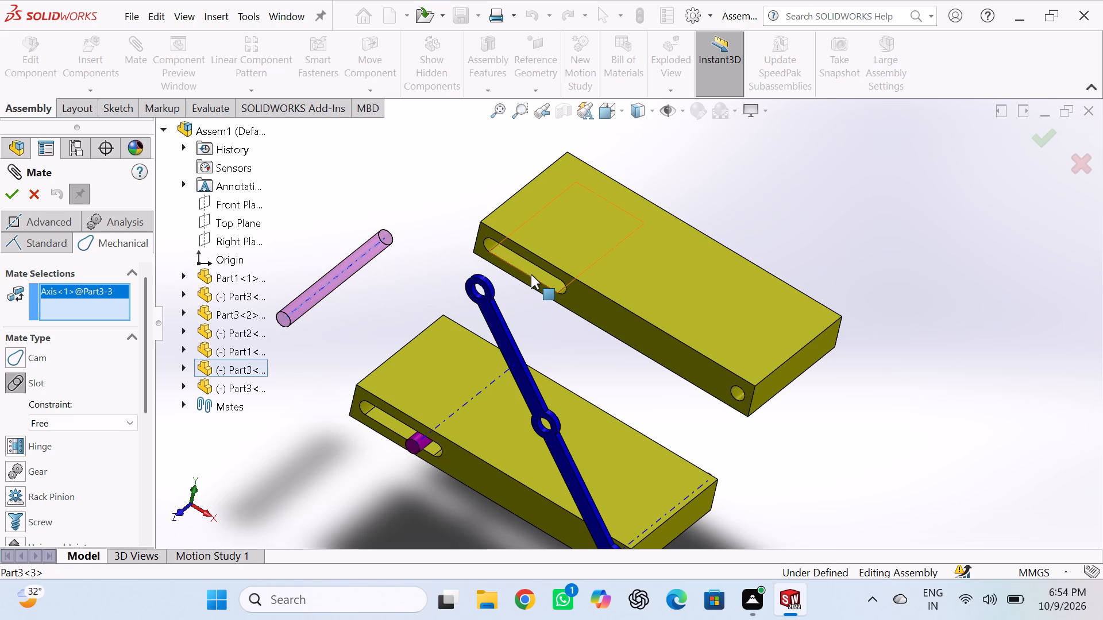
click(531, 272)
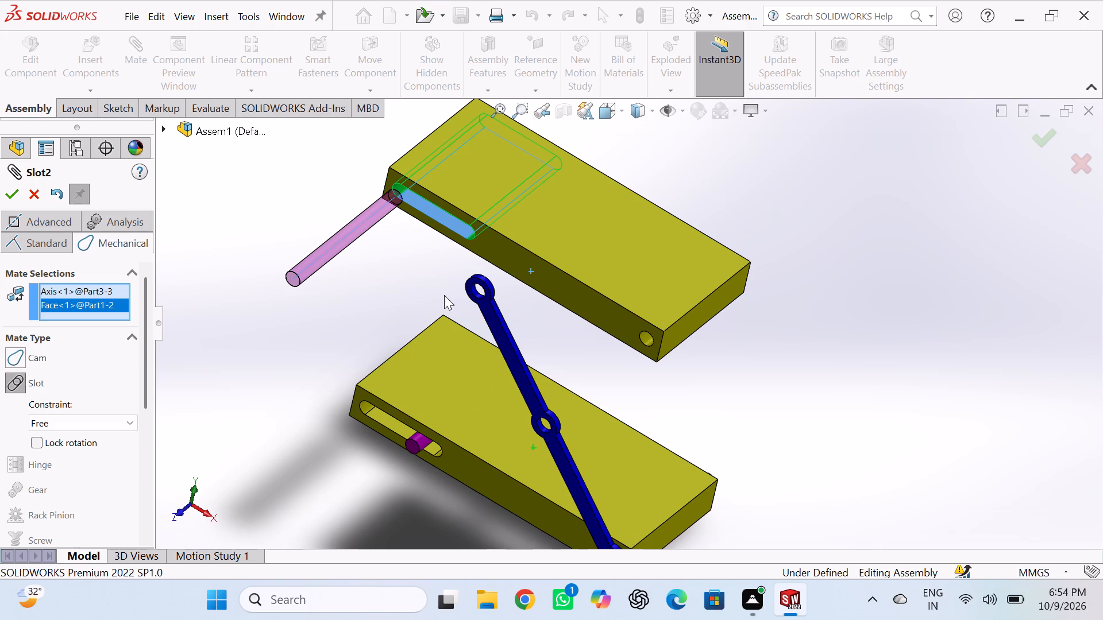
click(17, 193)
drag(351, 231, 377, 265)
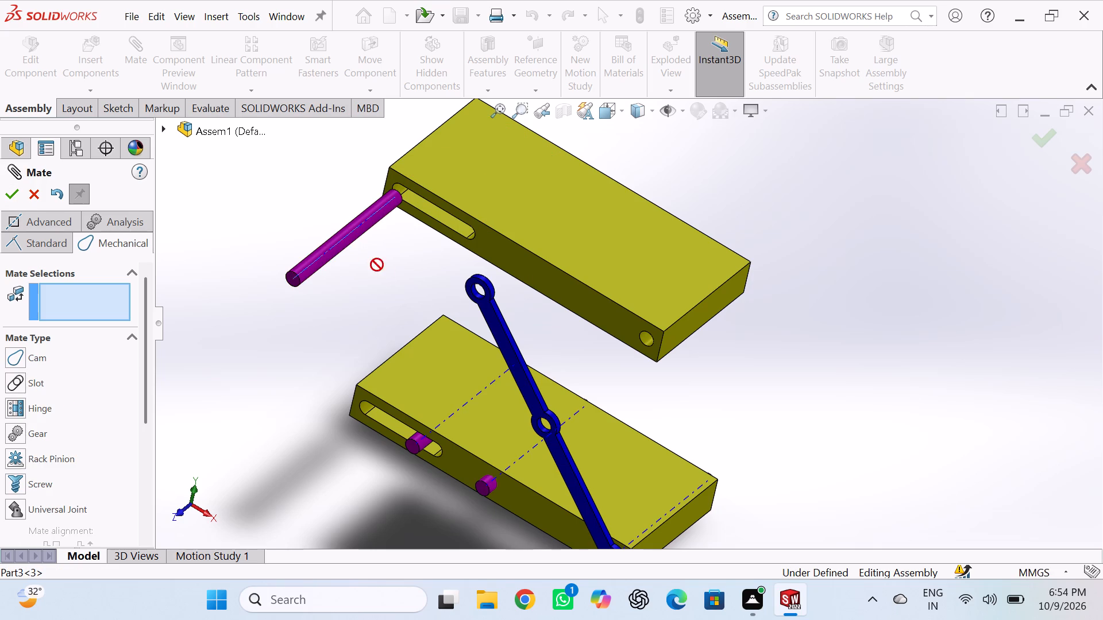
drag(377, 265, 395, 284)
click(380, 265)
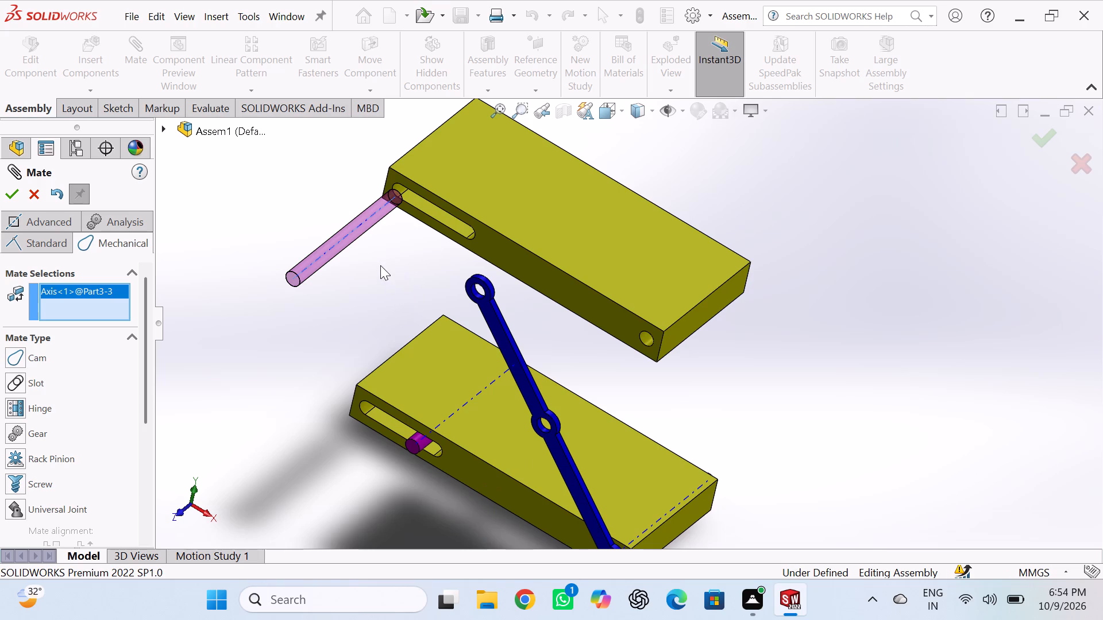
click(3, 196)
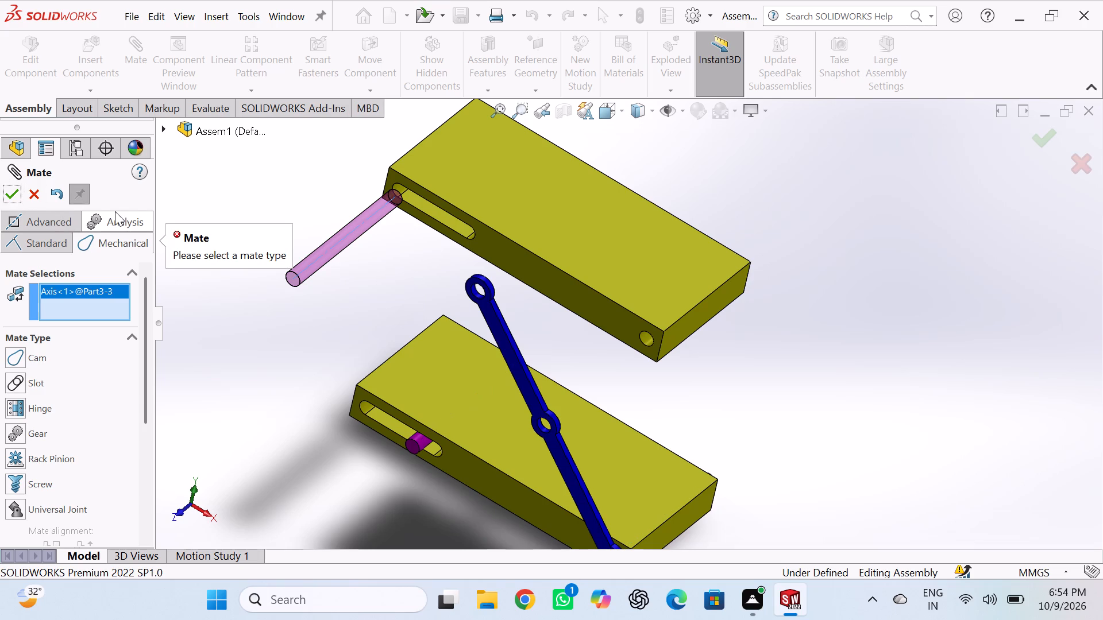
click(29, 192)
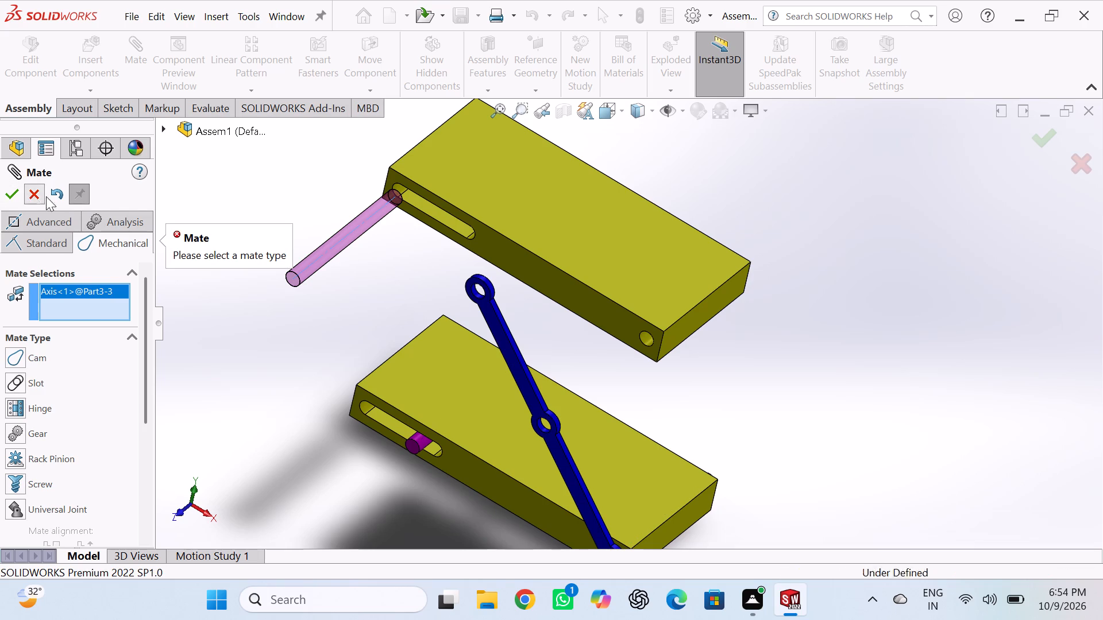
Move the slot-mated Part3 pin around to check how it travels with the upper Part1's slot.
drag(338, 246, 395, 301)
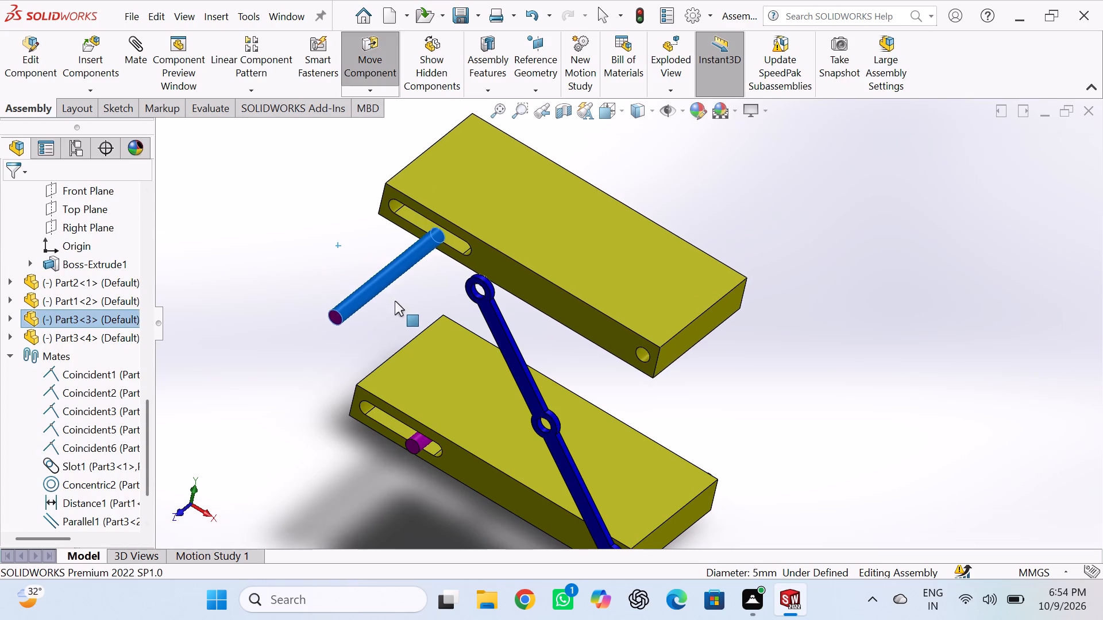
drag(395, 301, 393, 297)
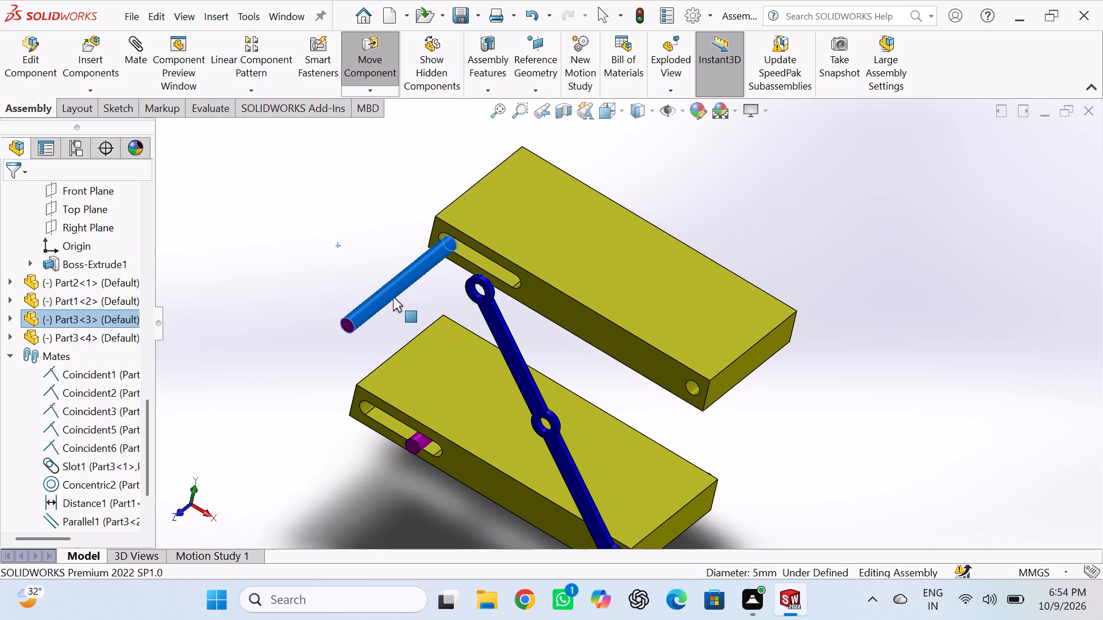
drag(393, 297, 377, 246)
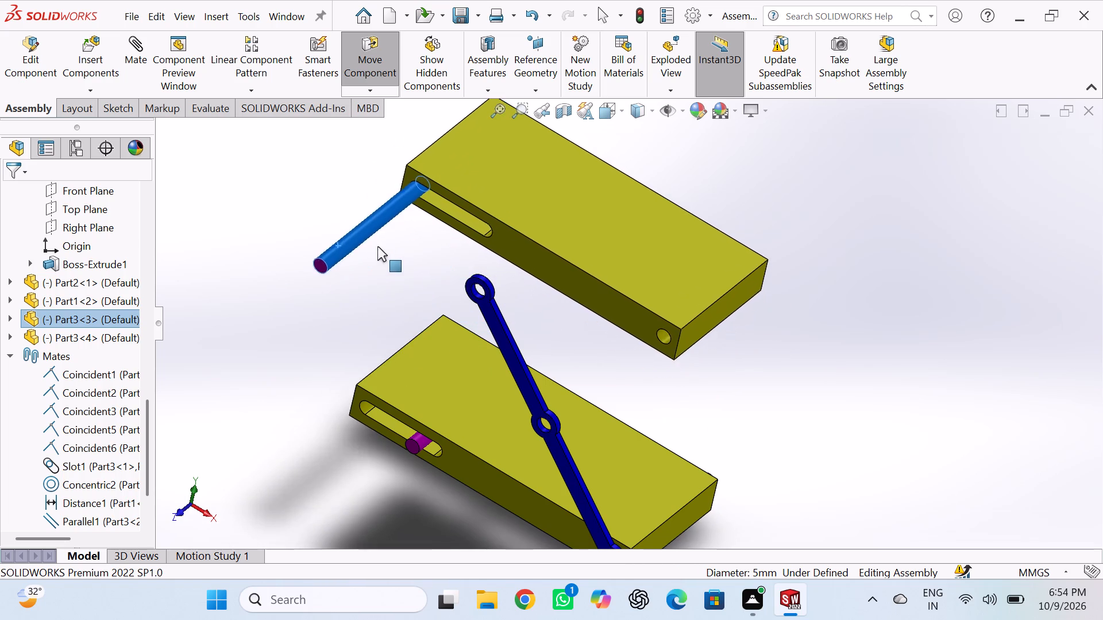
drag(377, 246, 318, 191)
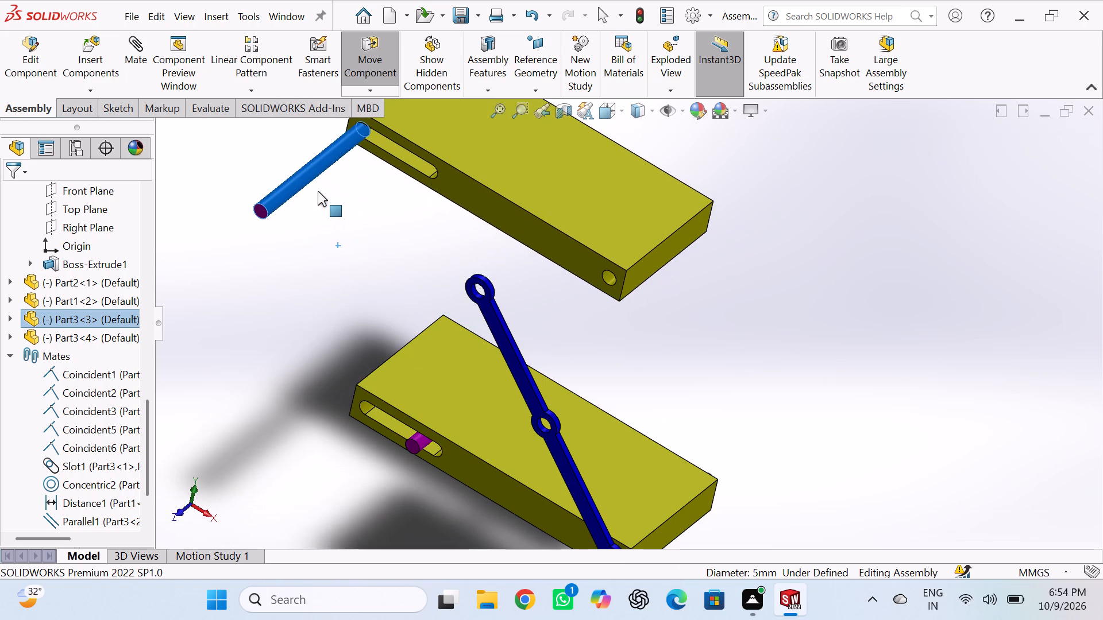
drag(318, 191, 360, 240)
scroll(362, 214, up, 2)
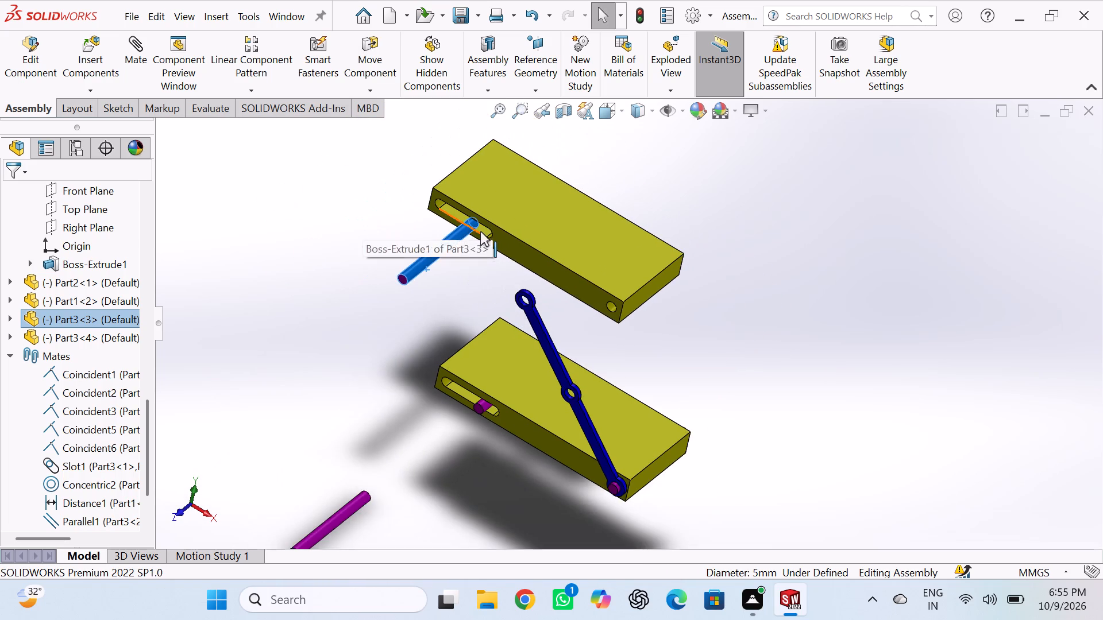
scroll(480, 231, down, 5)
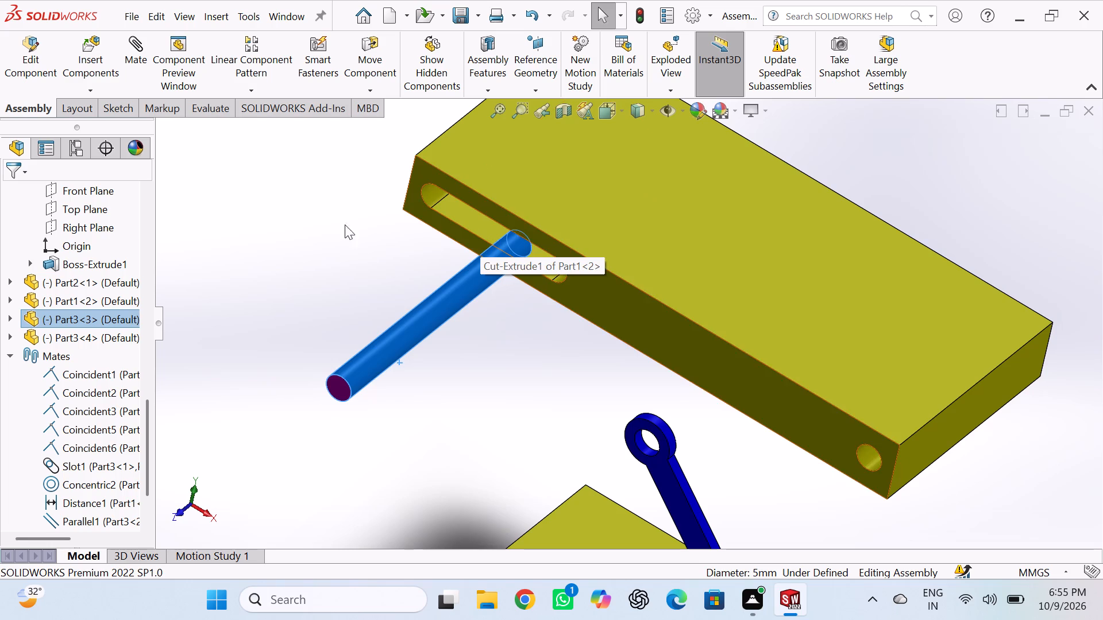
click(332, 224)
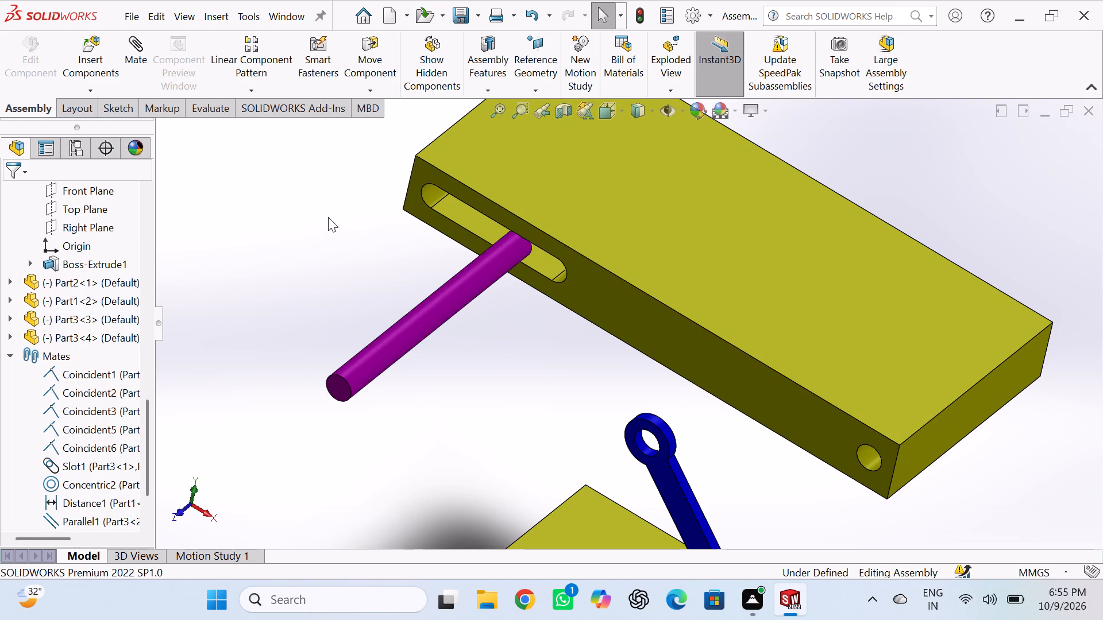
Slide the slot-mated Part3 pin into the upper Part1 until only a short end sticks out of the slotted side.
drag(367, 365, 459, 285)
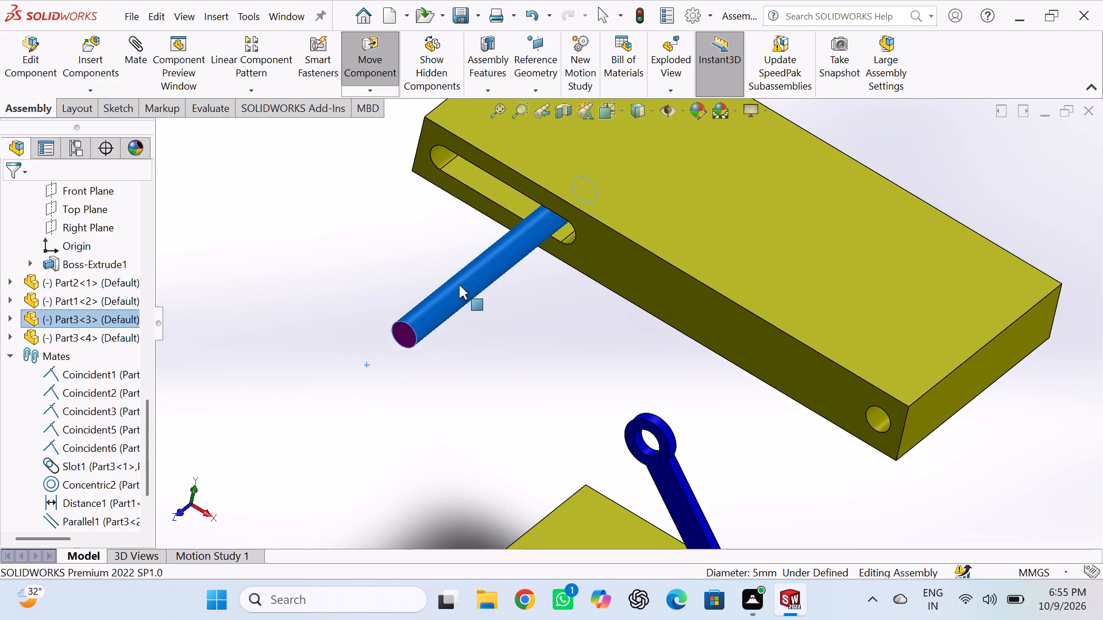
drag(459, 285, 518, 210)
scroll(551, 188, up, 4)
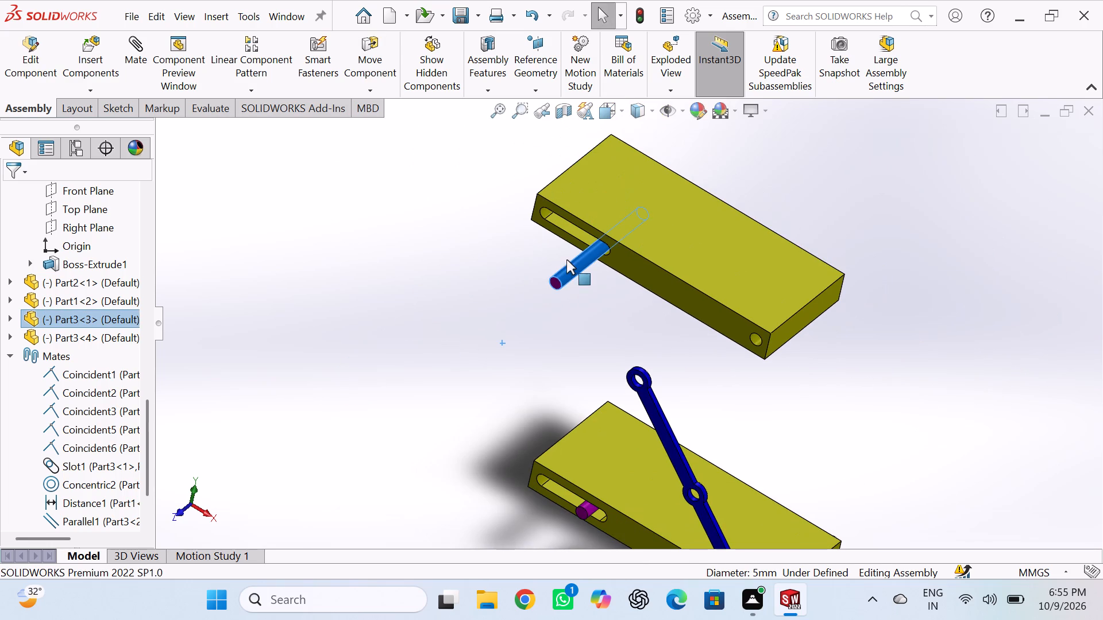
drag(570, 268, 623, 217)
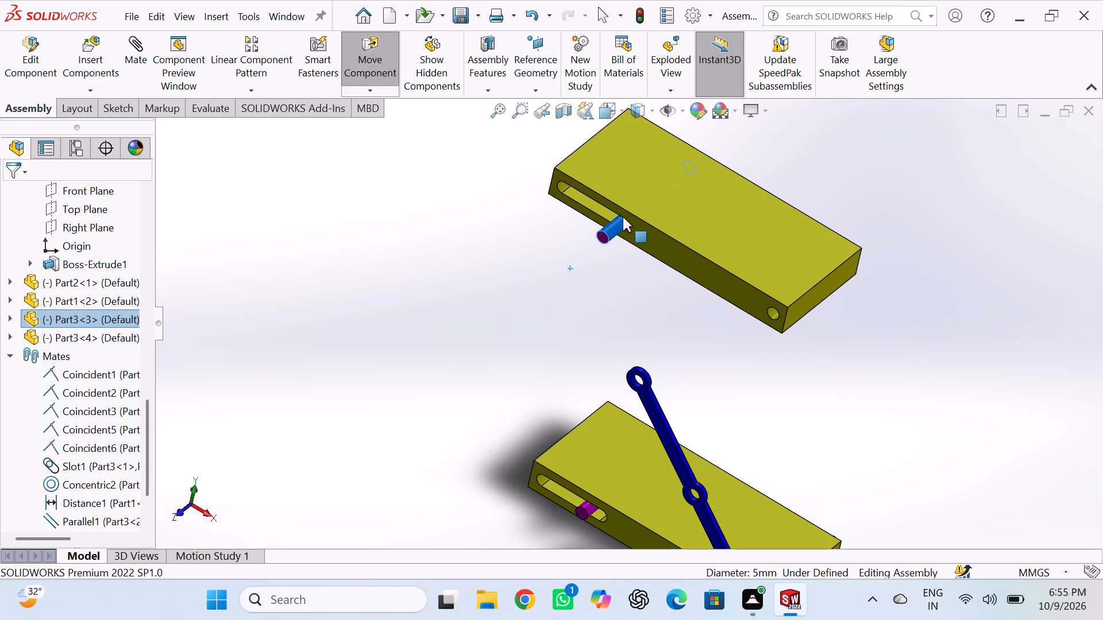
click(499, 248)
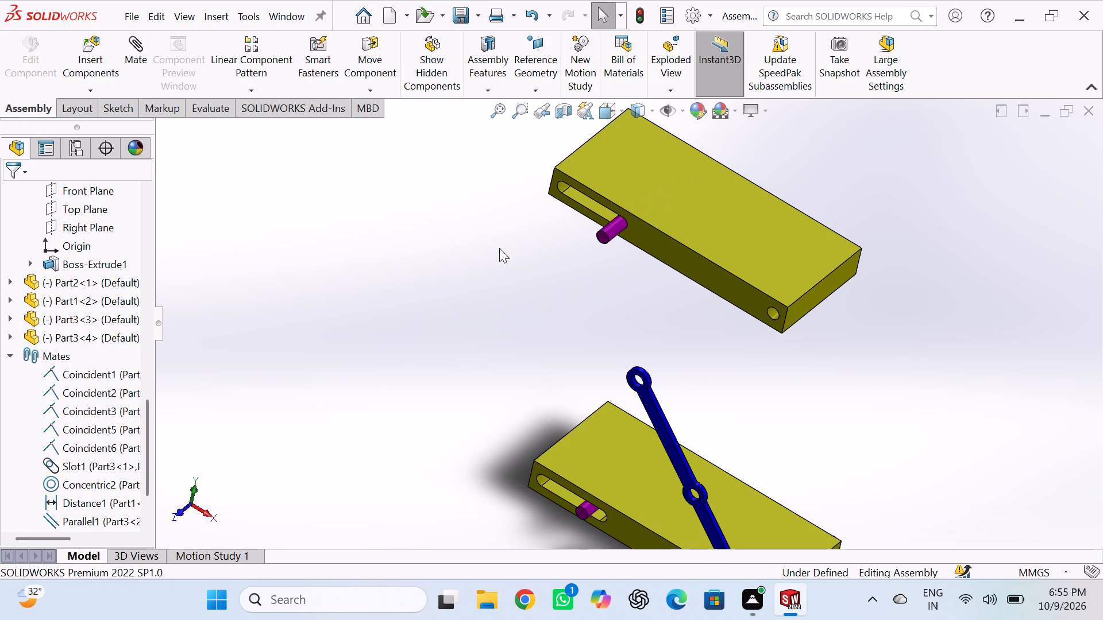
Add a Concentric mate between the loose Part3 pin and the round hole of the upper Part1.
scroll(548, 337, up, 5)
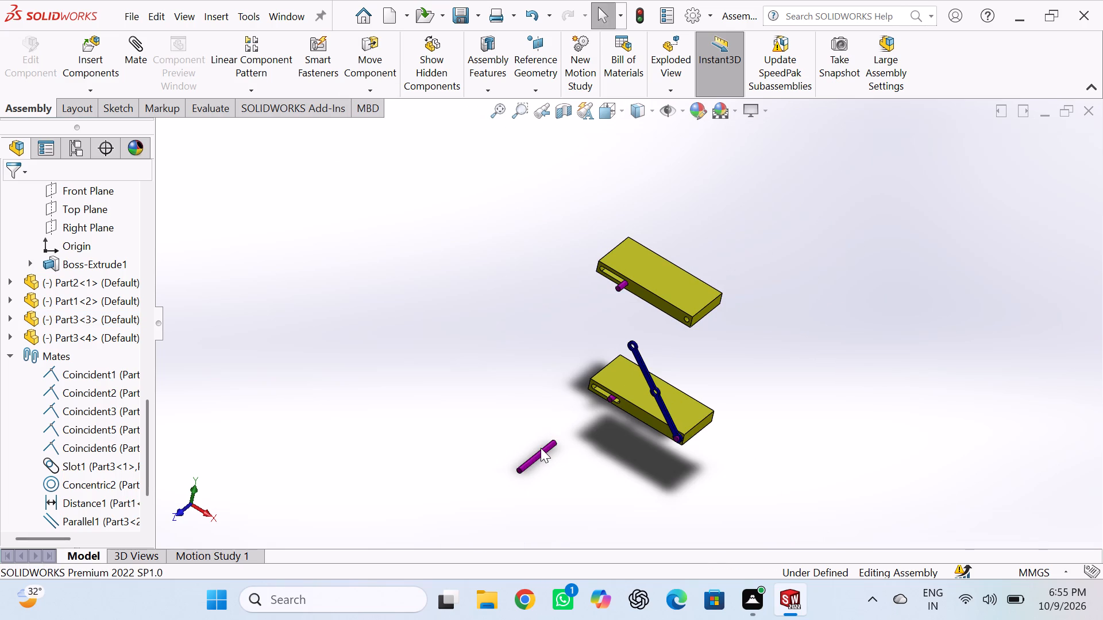
click(135, 56)
scroll(687, 307, down, 3)
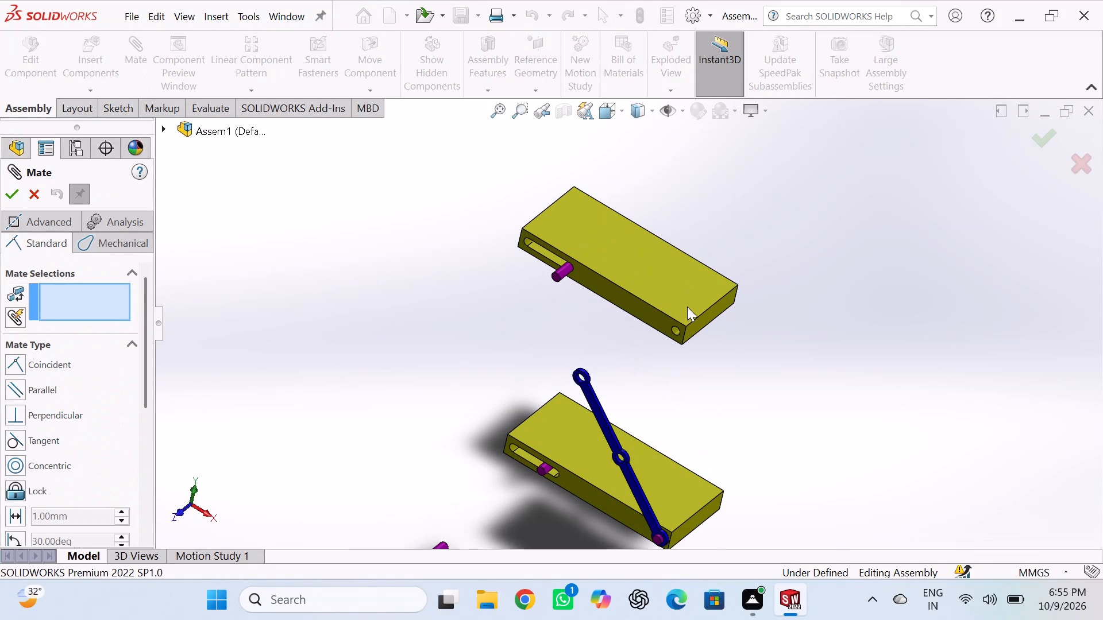
scroll(687, 307, up, 5)
scroll(634, 462, down, 4)
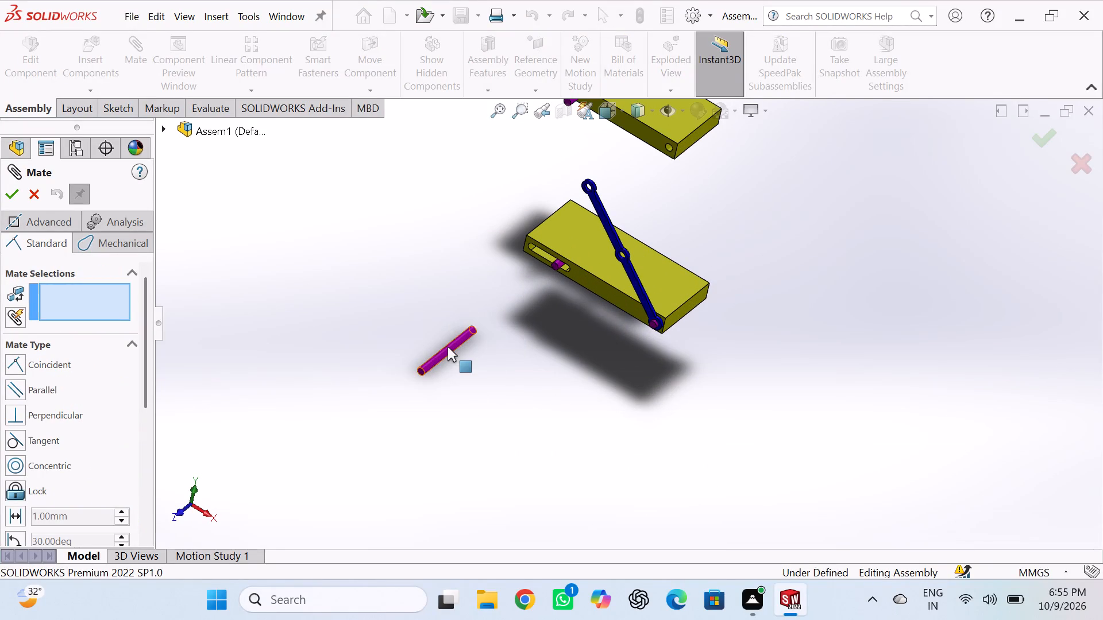
click(448, 347)
scroll(523, 214, up, 4)
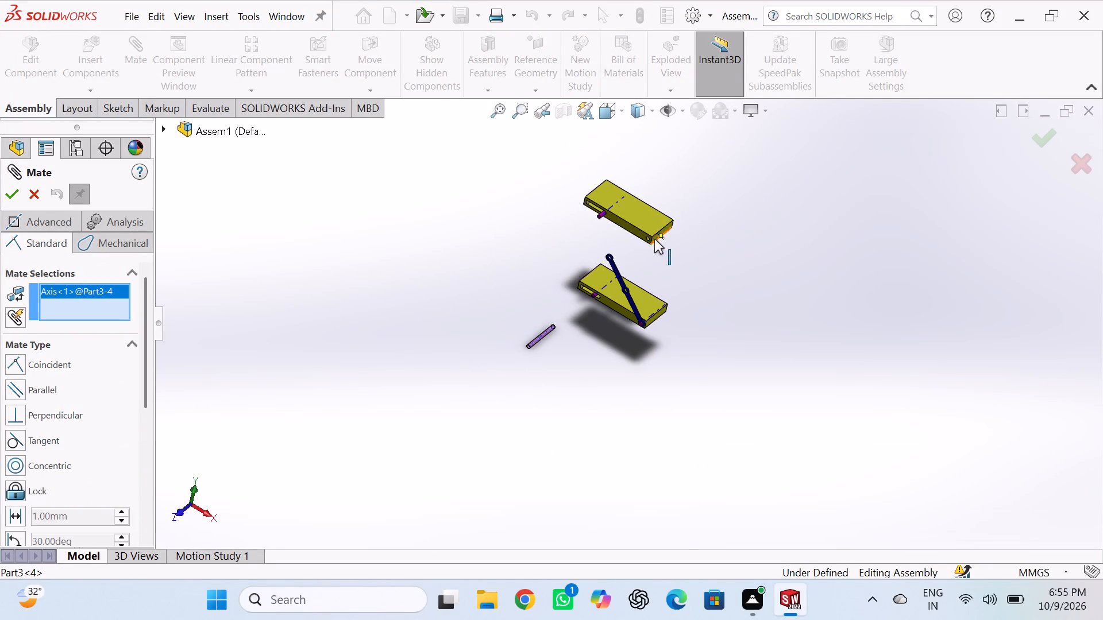
scroll(654, 239, down, 7)
click(611, 291)
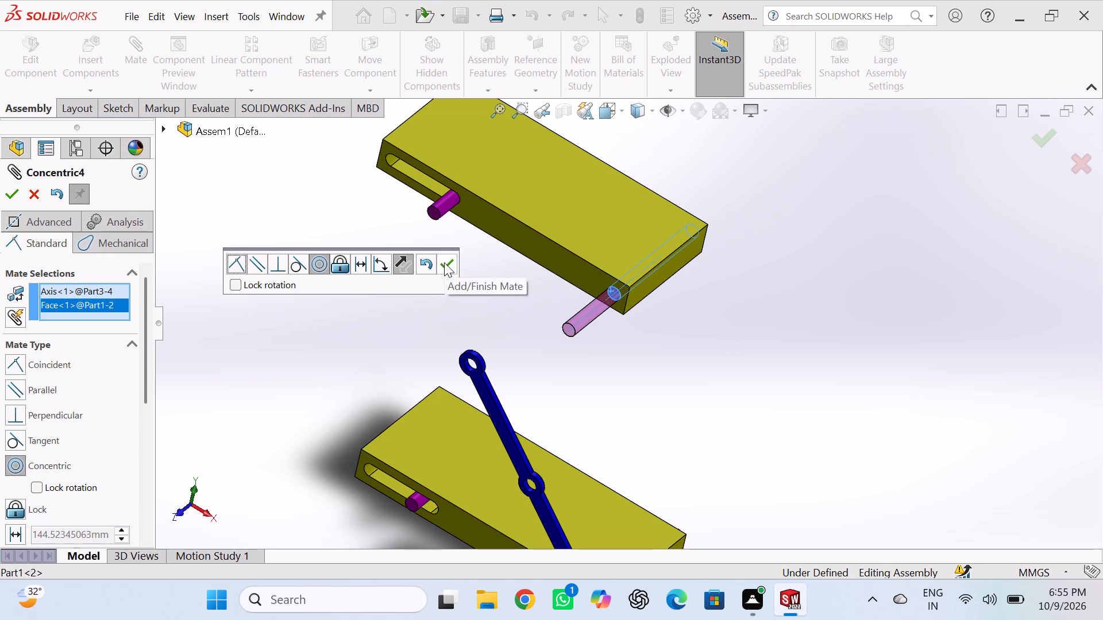
click(444, 262)
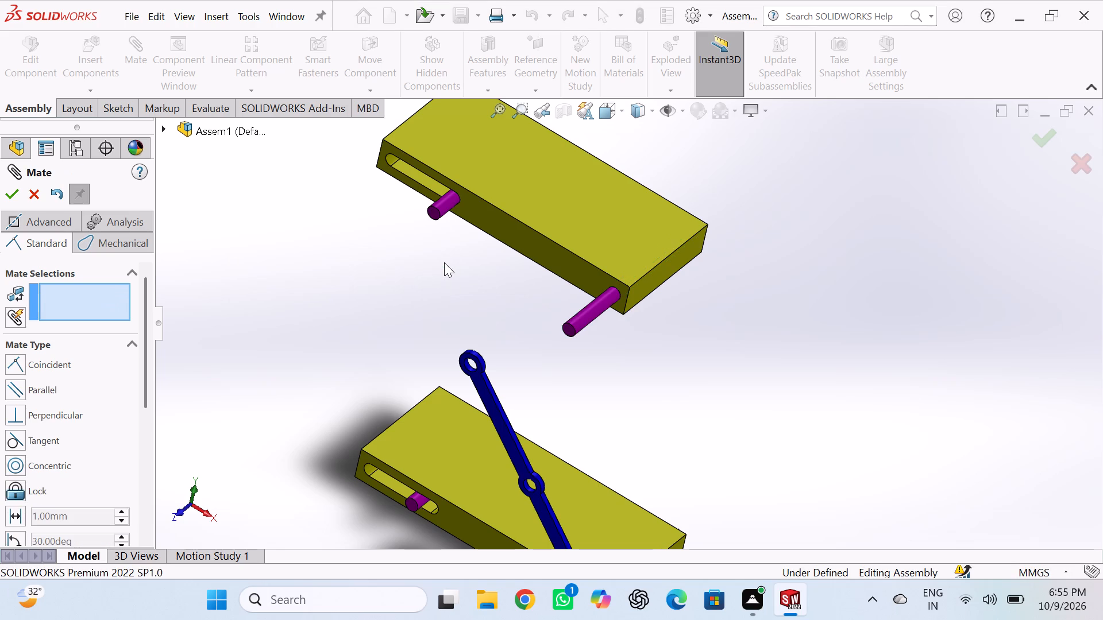
Add a 4 mm Distance mate between the end face of the round-hole pin and the upper Part1's slotted side face.
click(569, 330)
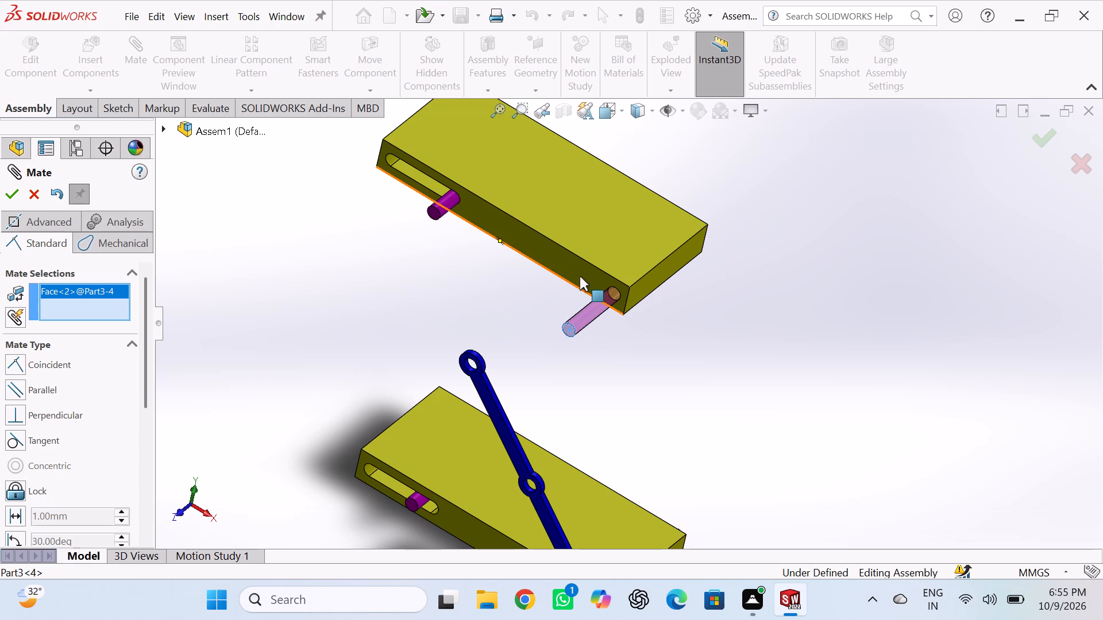
click(580, 276)
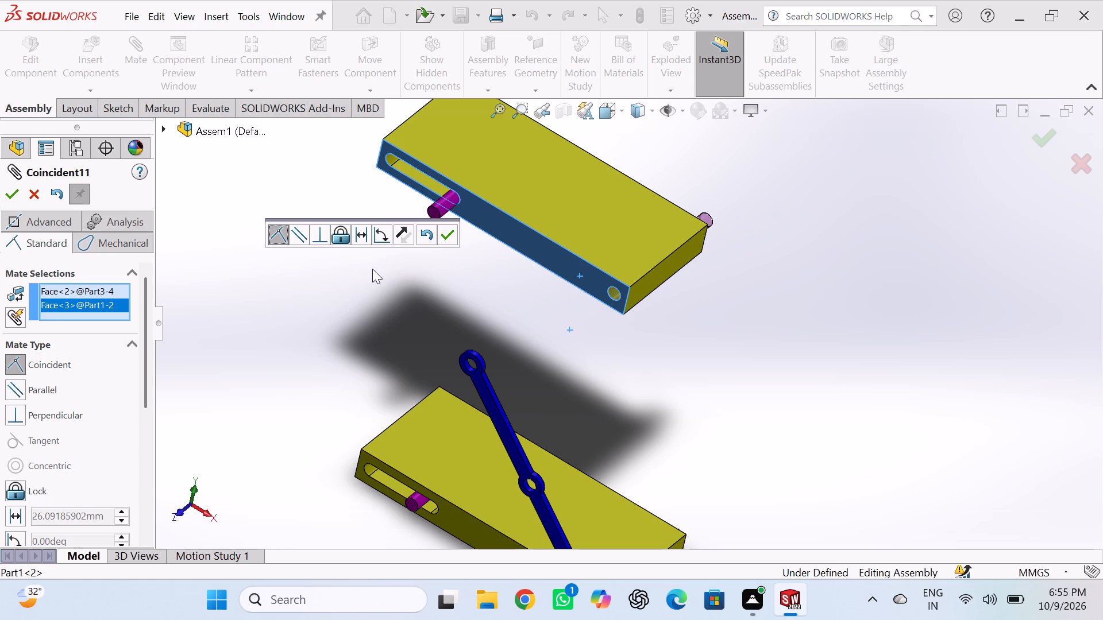
click(360, 232)
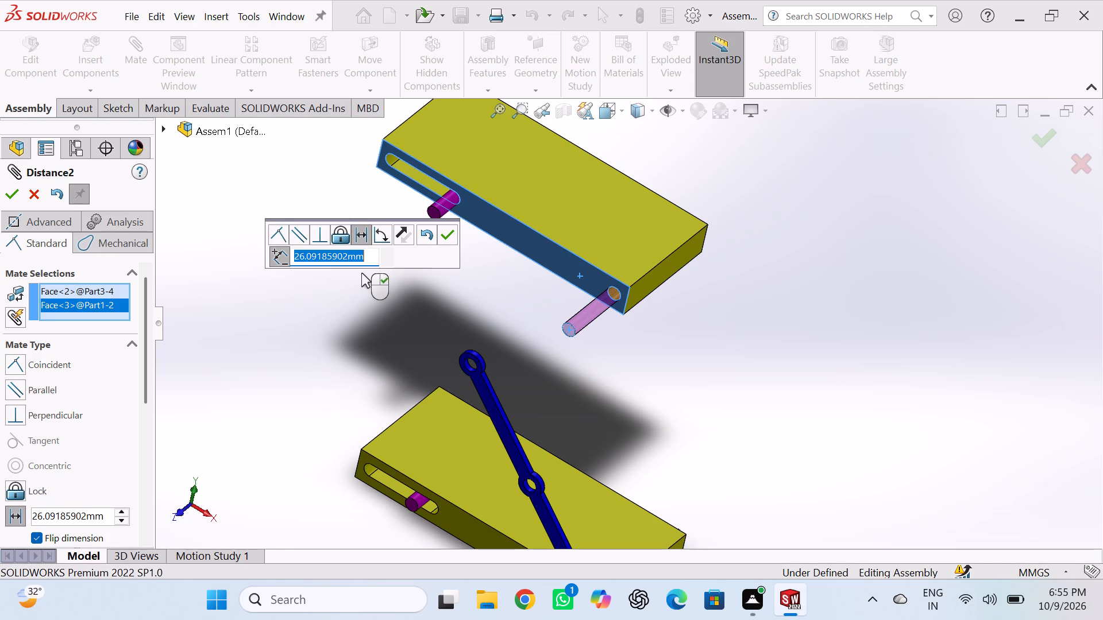
key(4)
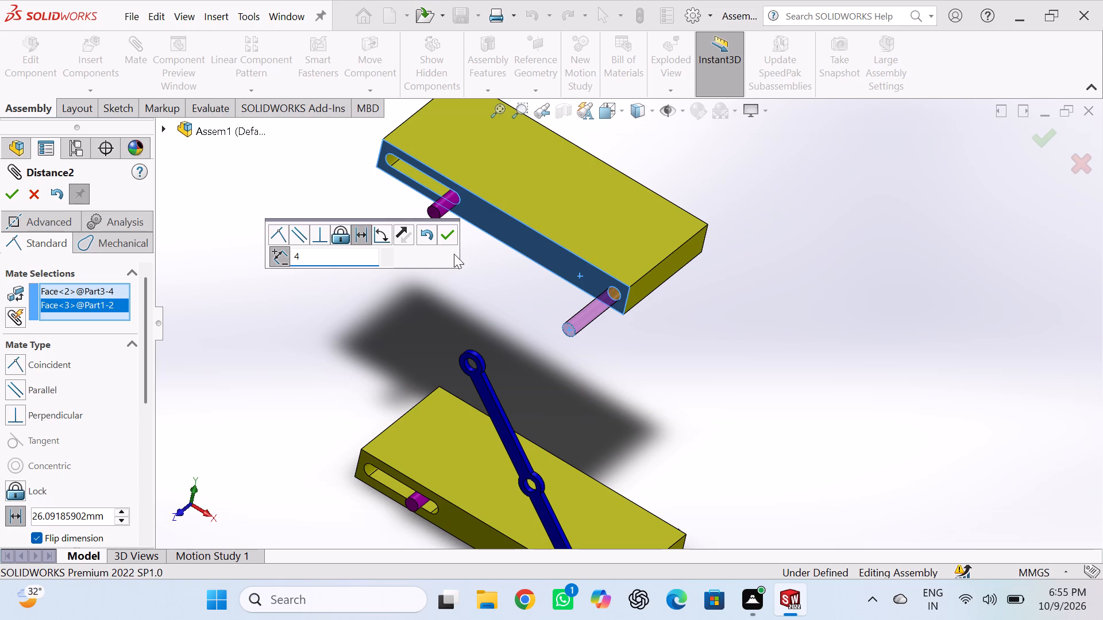
click(448, 229)
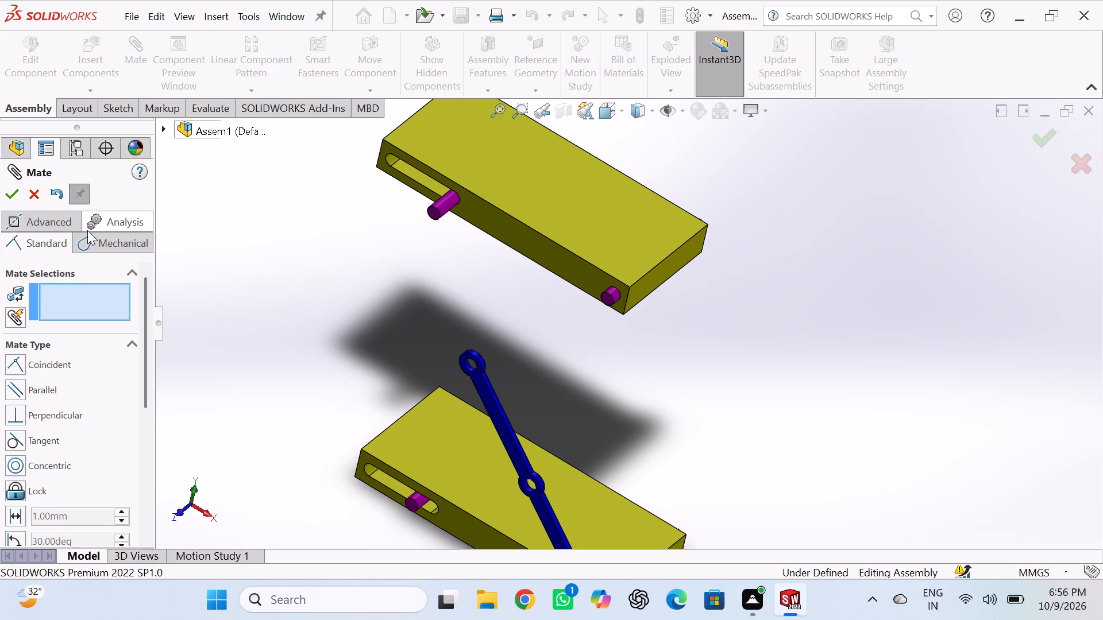
Add a 4 mm Distance mate between the slot pin's end face and the upper Part1's slotted side face, and finish mating.
click(432, 214)
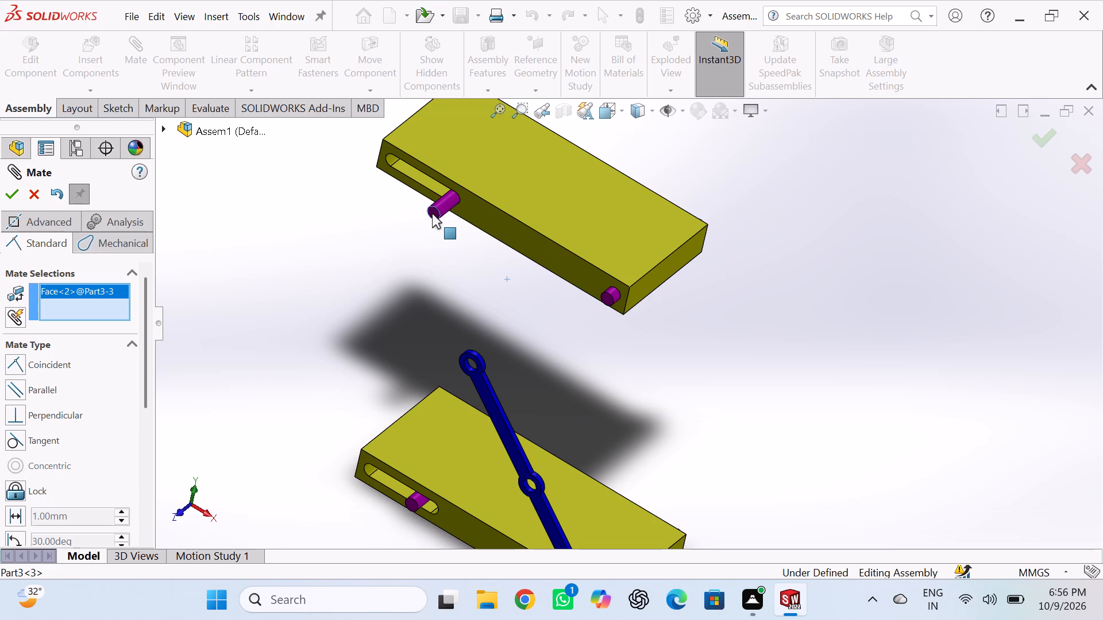
click(470, 204)
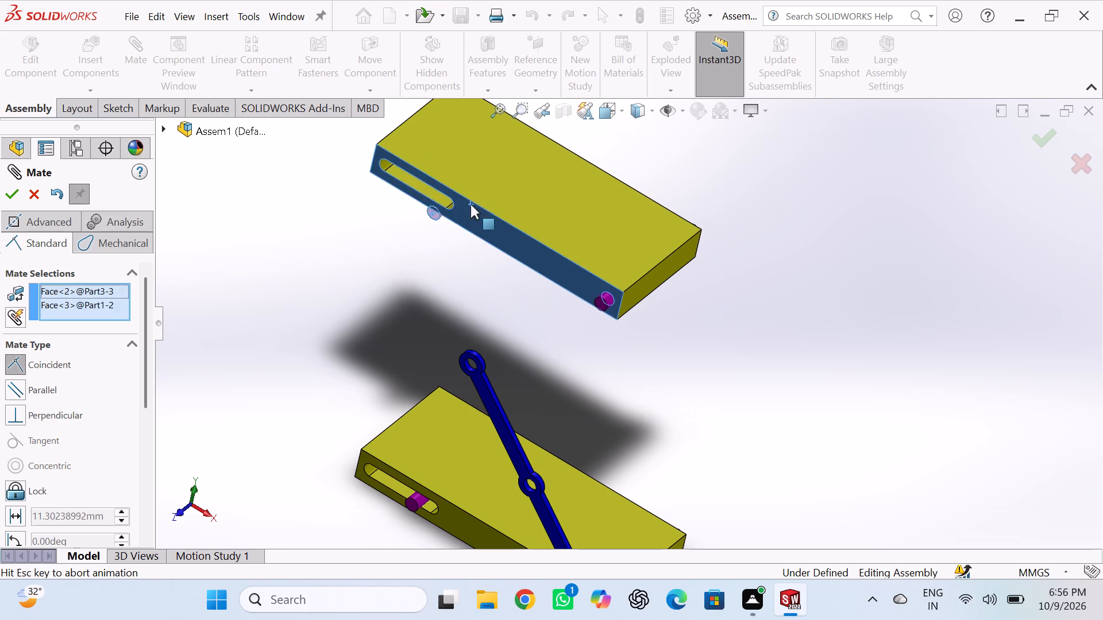
click(362, 204)
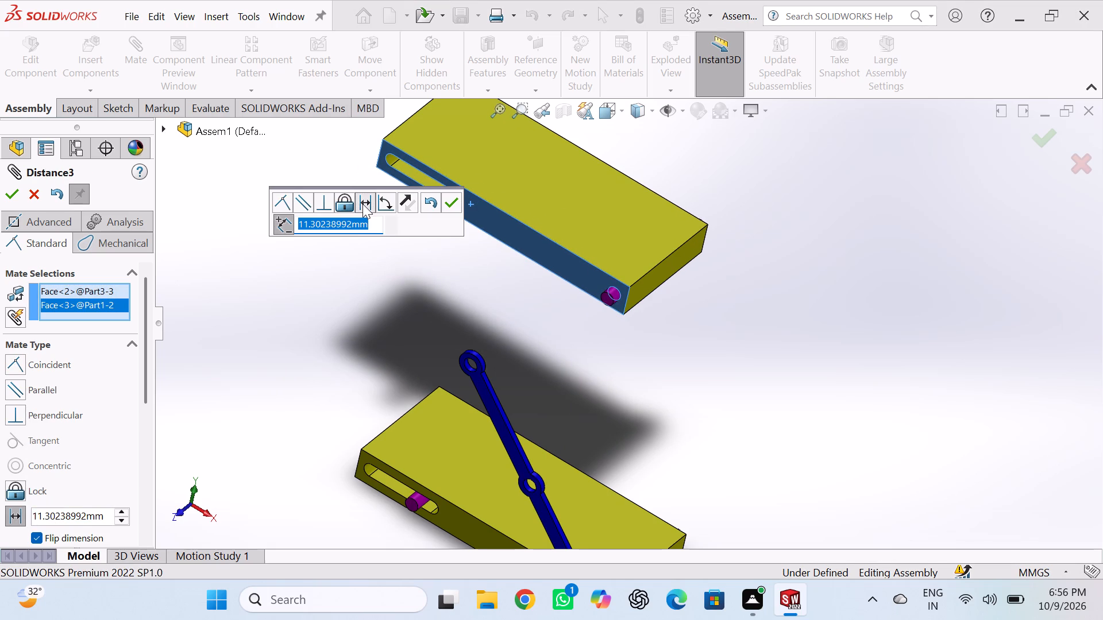
key(4)
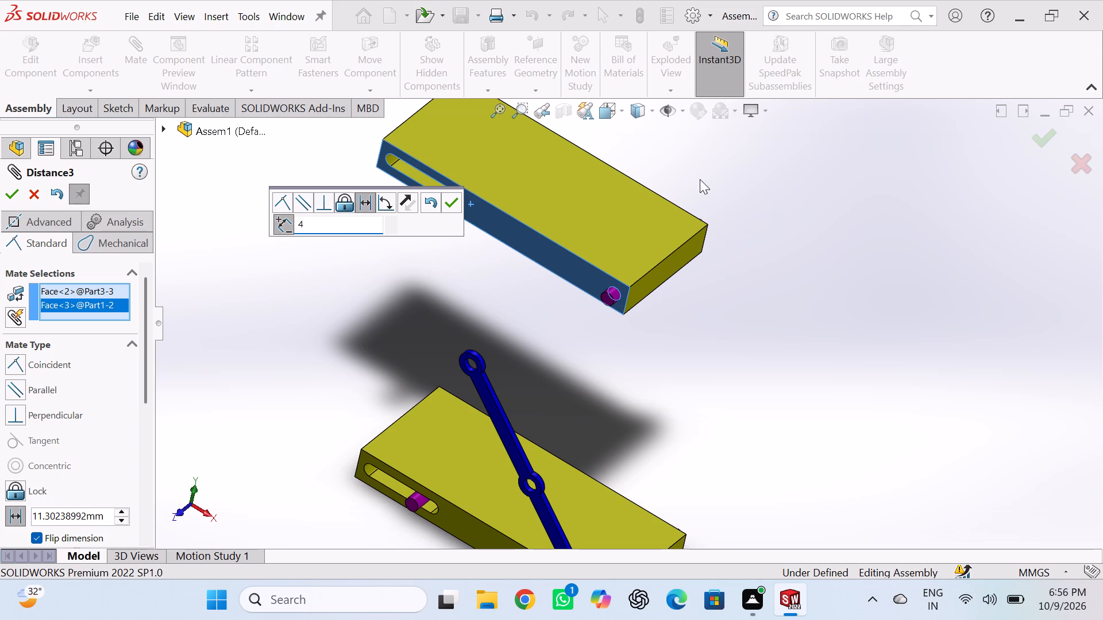
click(452, 195)
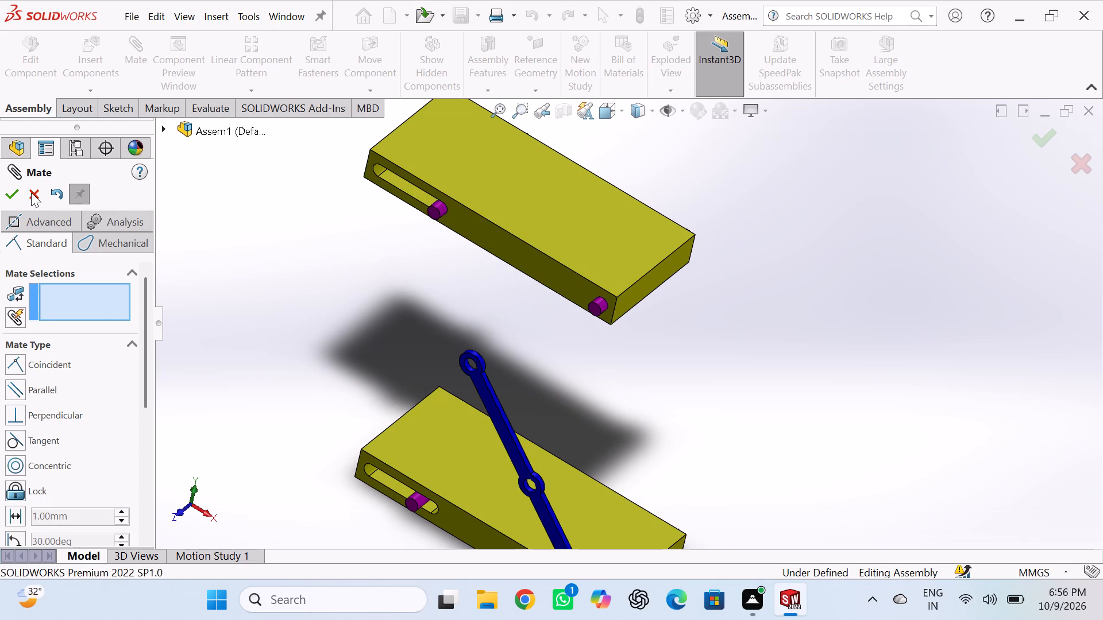
click(14, 197)
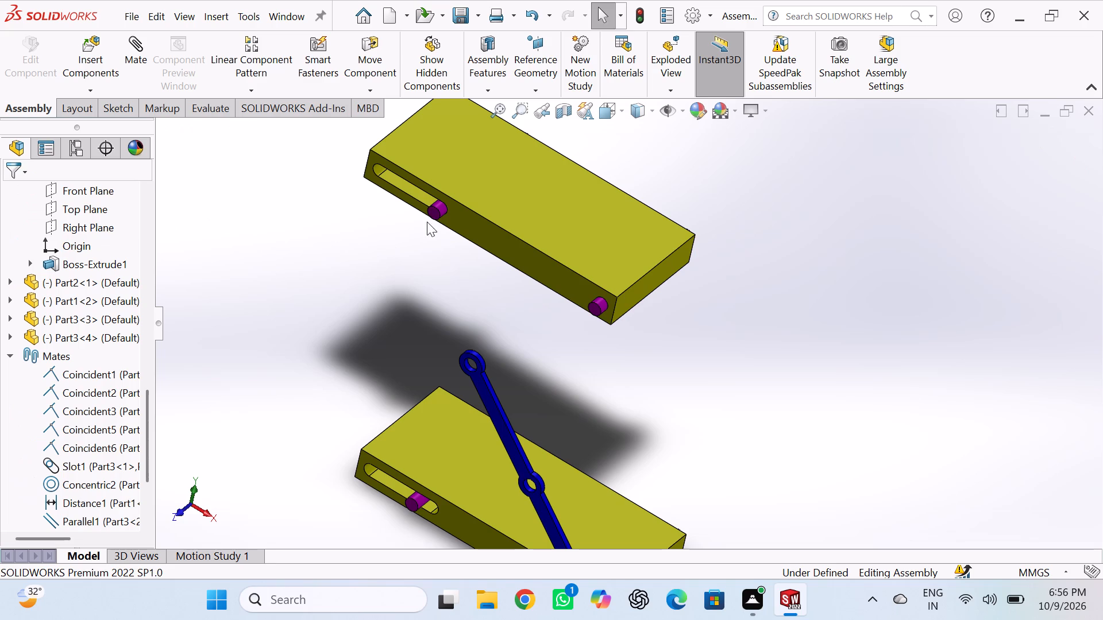
Move the upper Part1 by its slot pin, leaving the pin near the outer end of the slot.
drag(435, 209, 371, 141)
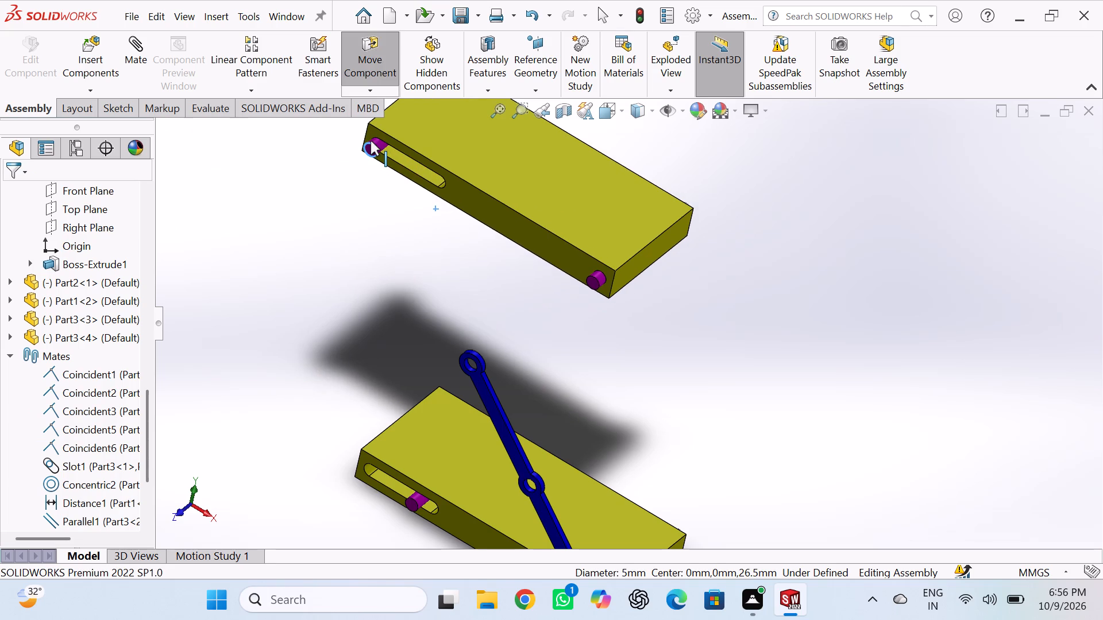
drag(371, 141, 279, 238)
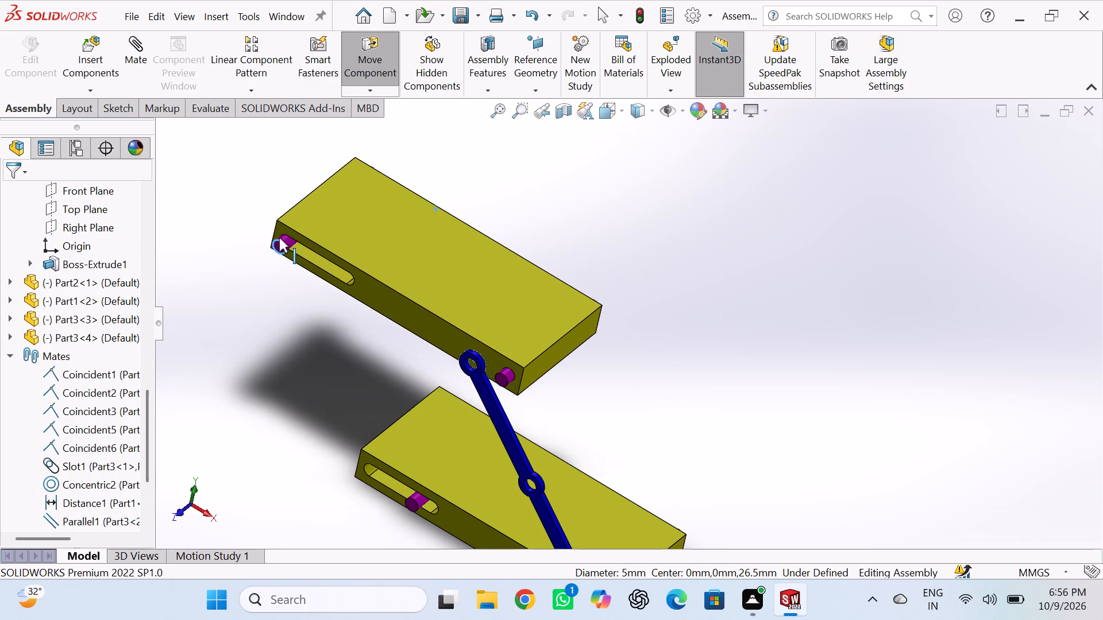
drag(279, 238, 315, 222)
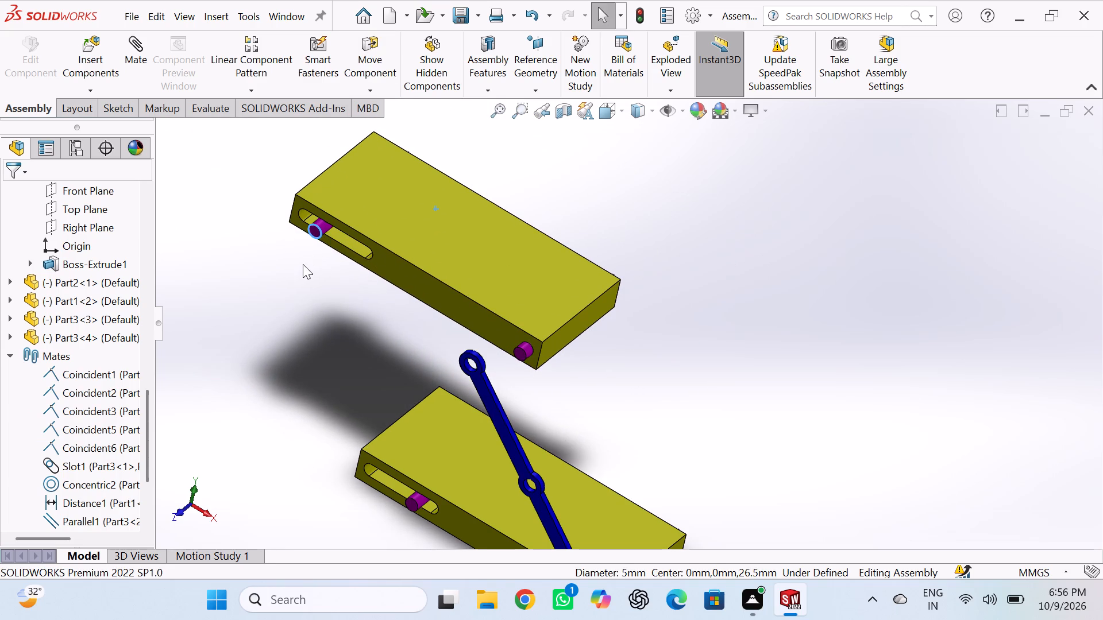
click(303, 264)
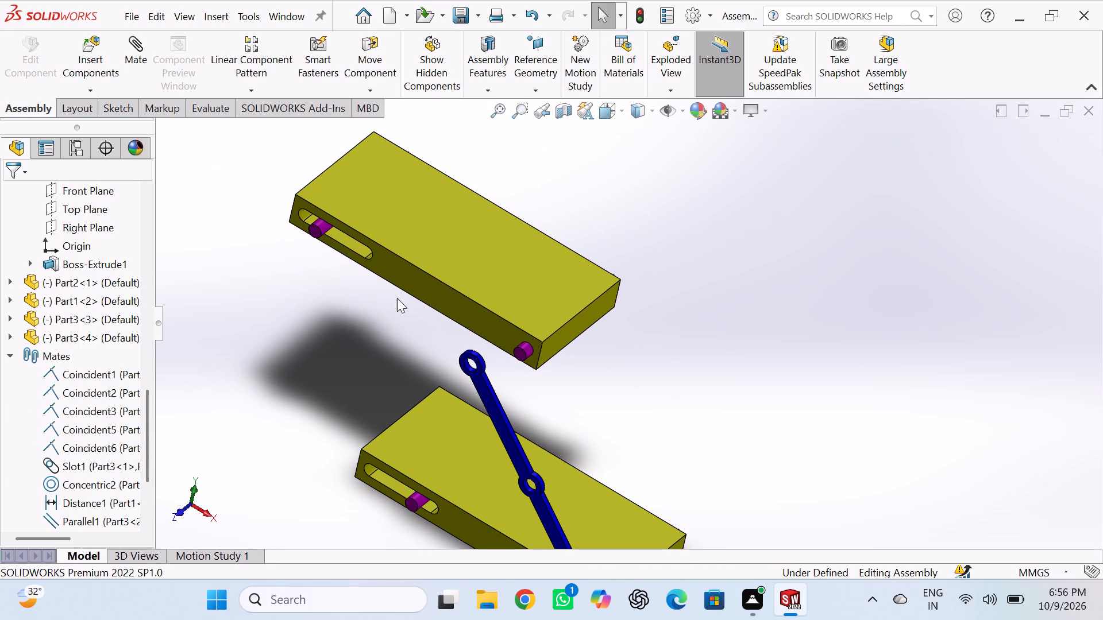
Slide the Part3 pin in the lower Part1 to the outer end of its slot.
scroll(396, 298, up, 2)
drag(480, 449, 442, 472)
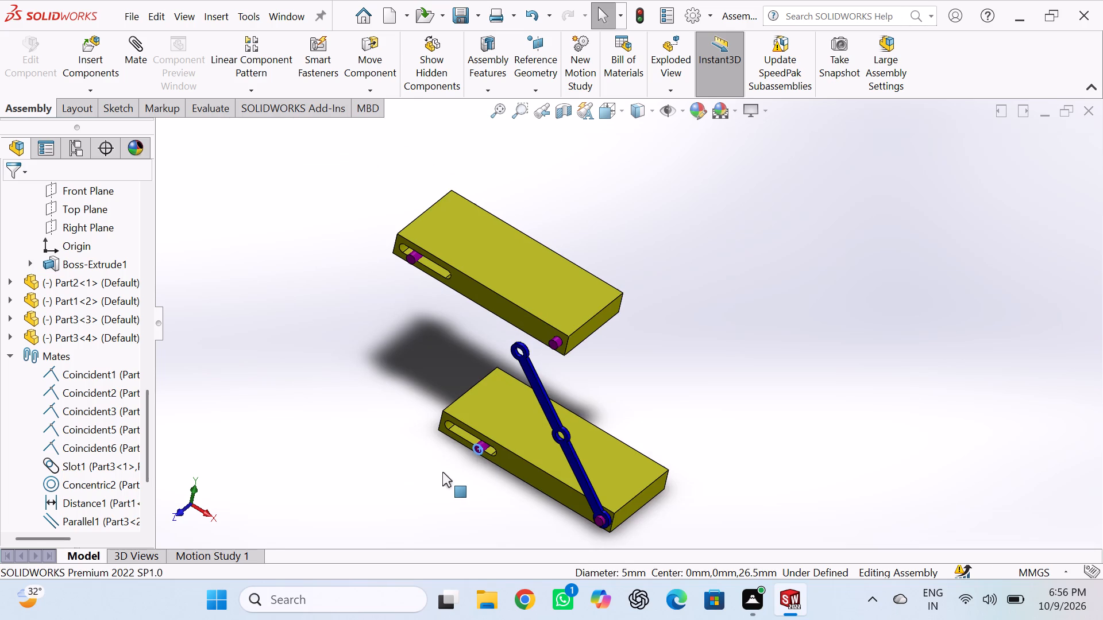
drag(442, 472, 459, 436)
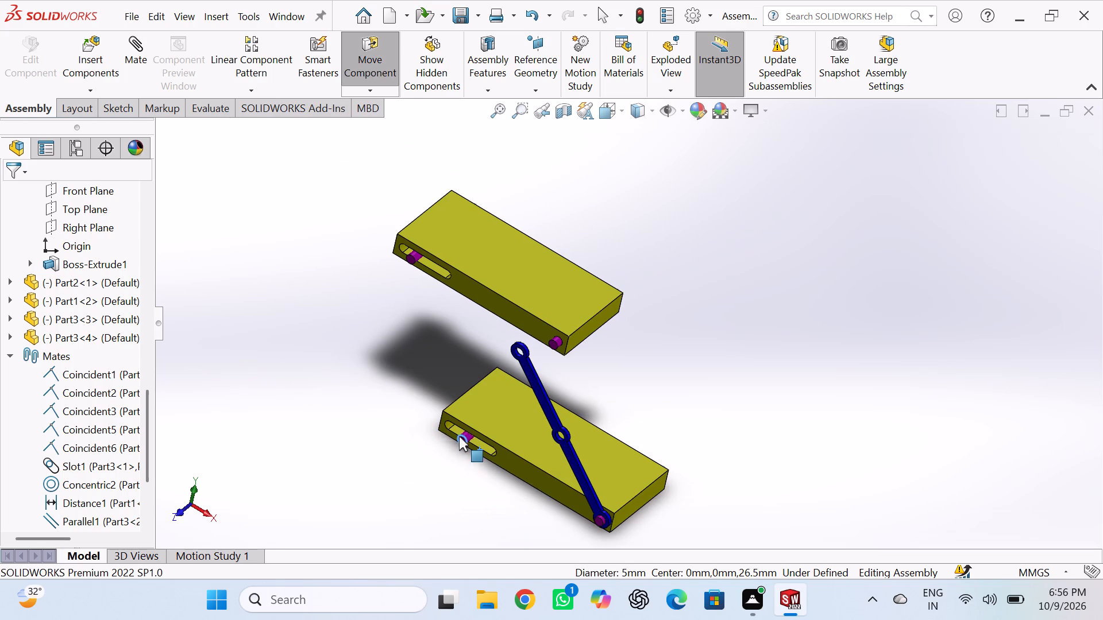
drag(459, 436, 457, 412)
drag(457, 412, 430, 378)
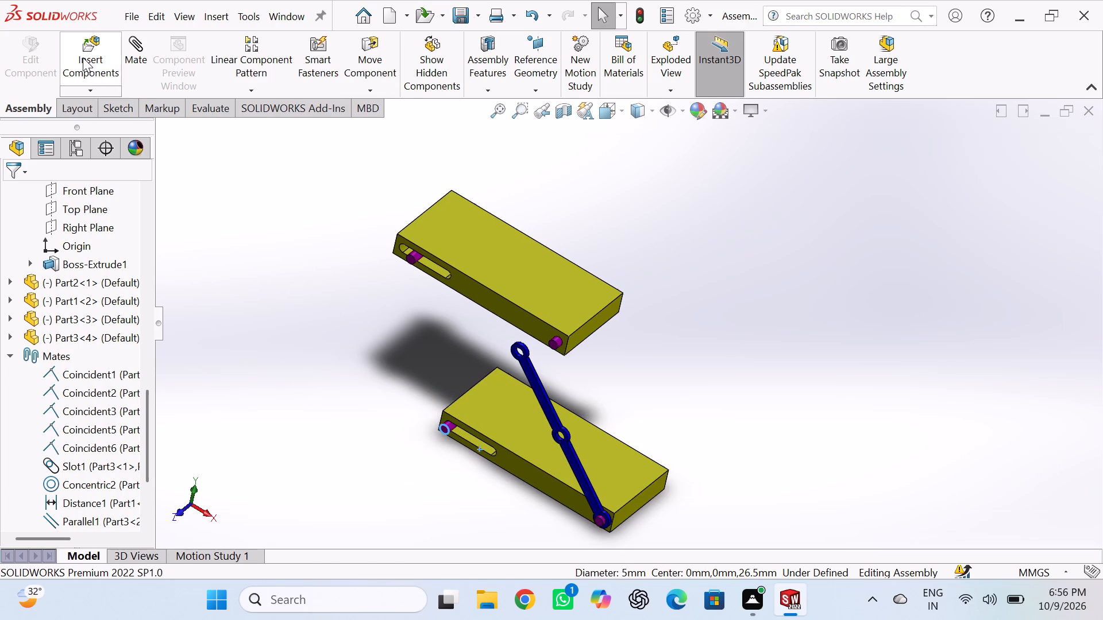
Insert a second Part2 link and place it beside the slotted end of the lower Part1.
click(83, 57)
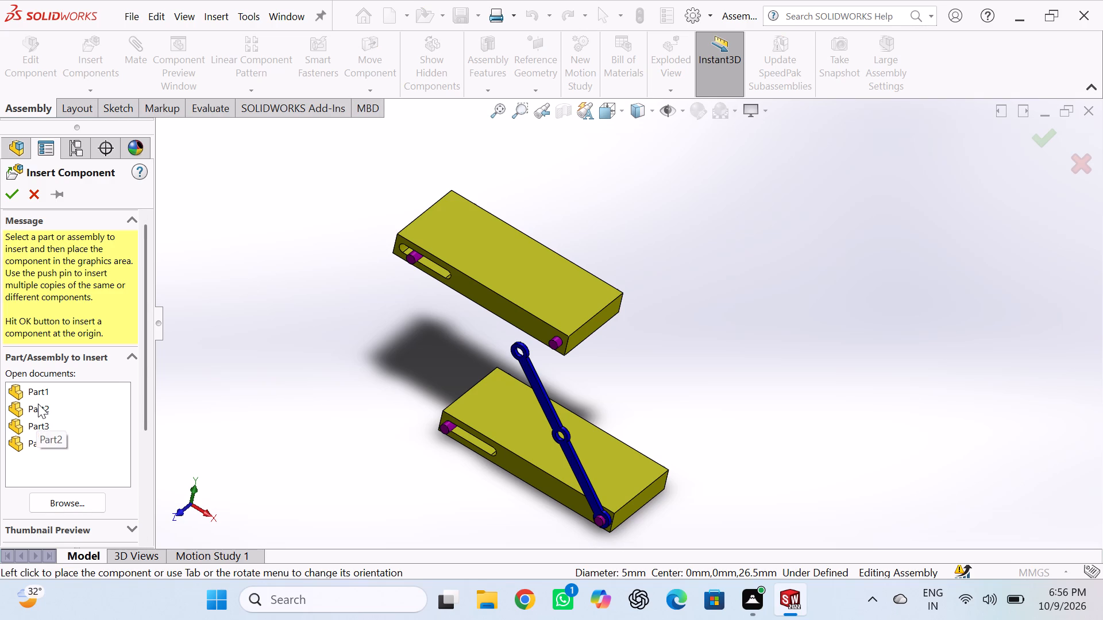
click(38, 404)
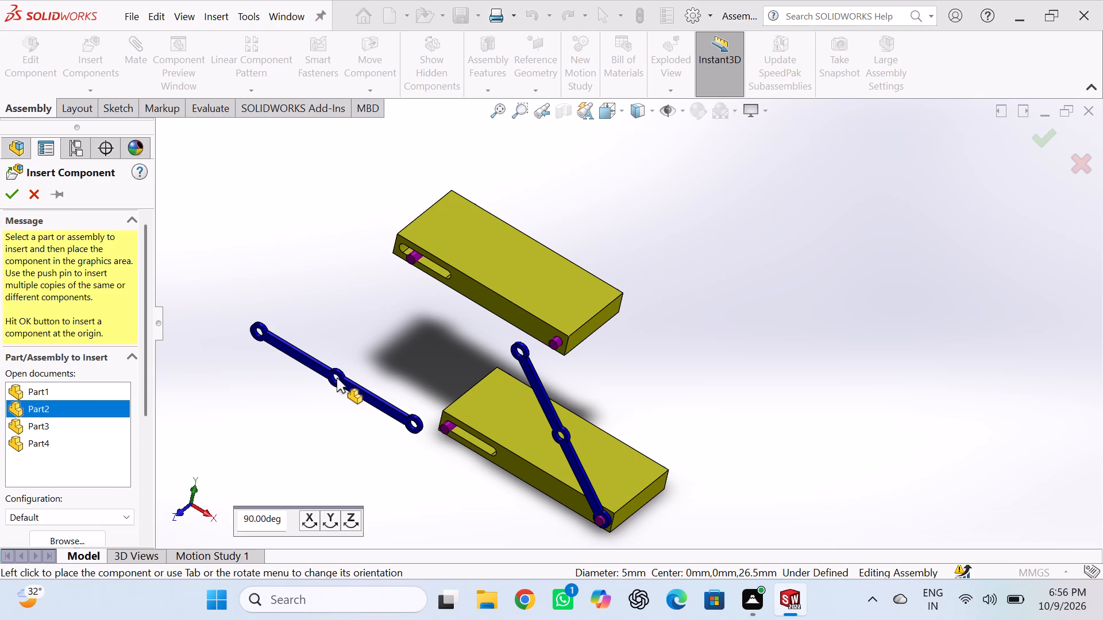
click(337, 378)
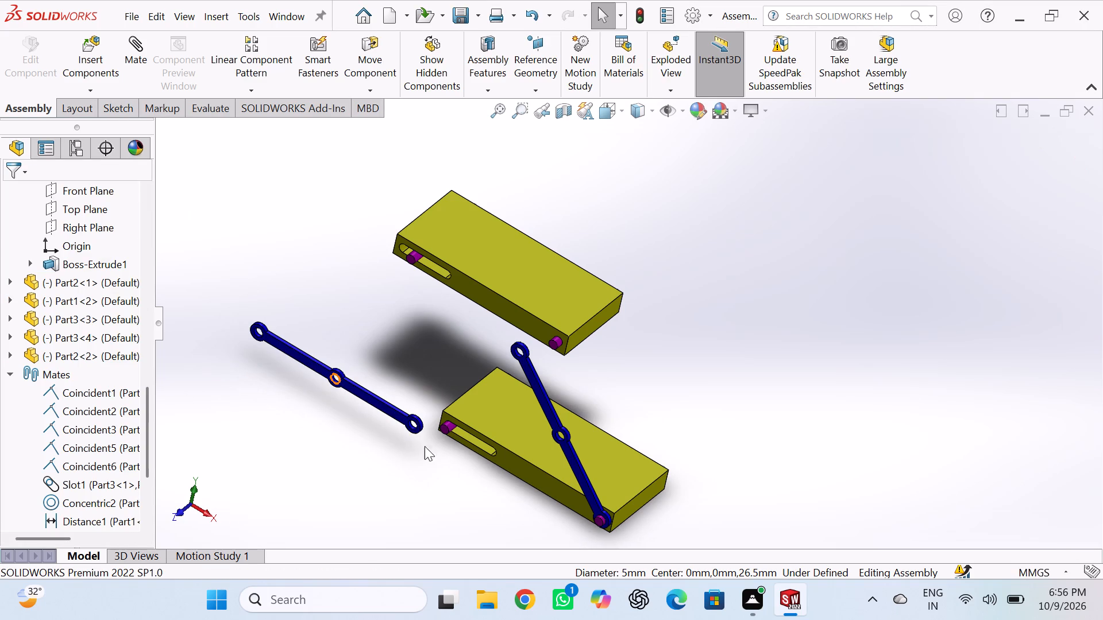
Add a Concentric mate between the lower Part1's slot pin and the nearer end hole of the new Part2 link.
scroll(438, 439, down, 5)
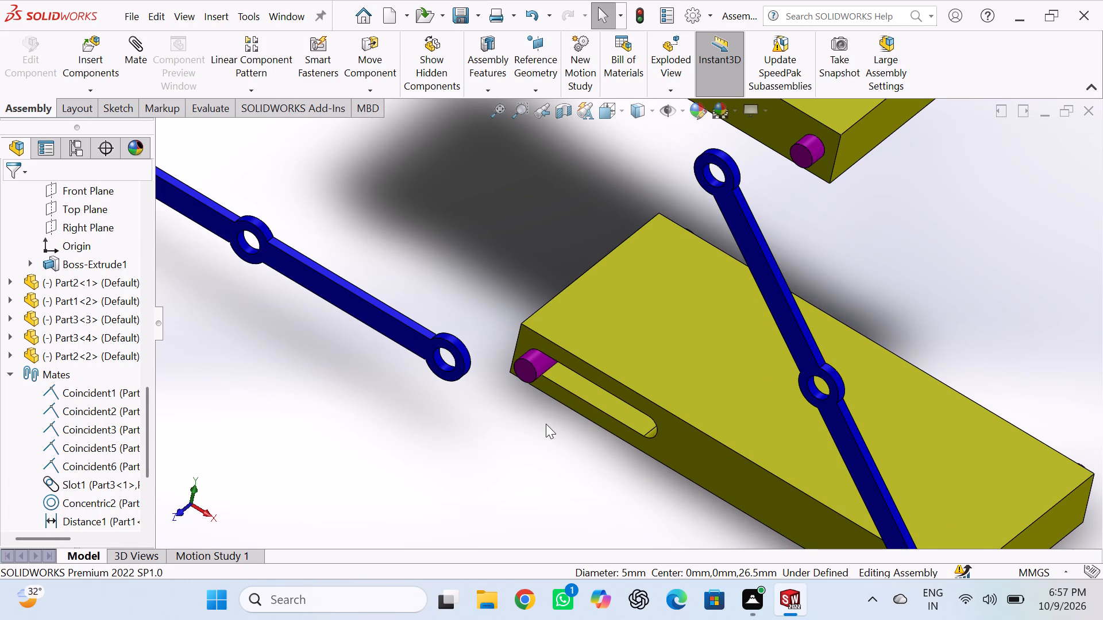
click(135, 57)
click(537, 363)
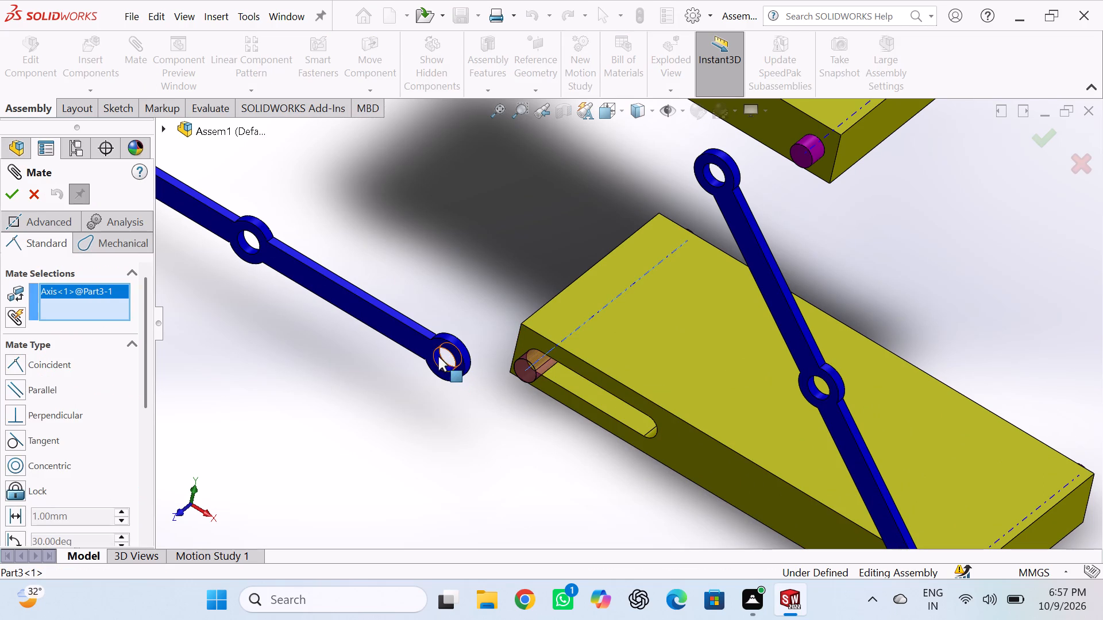
click(438, 356)
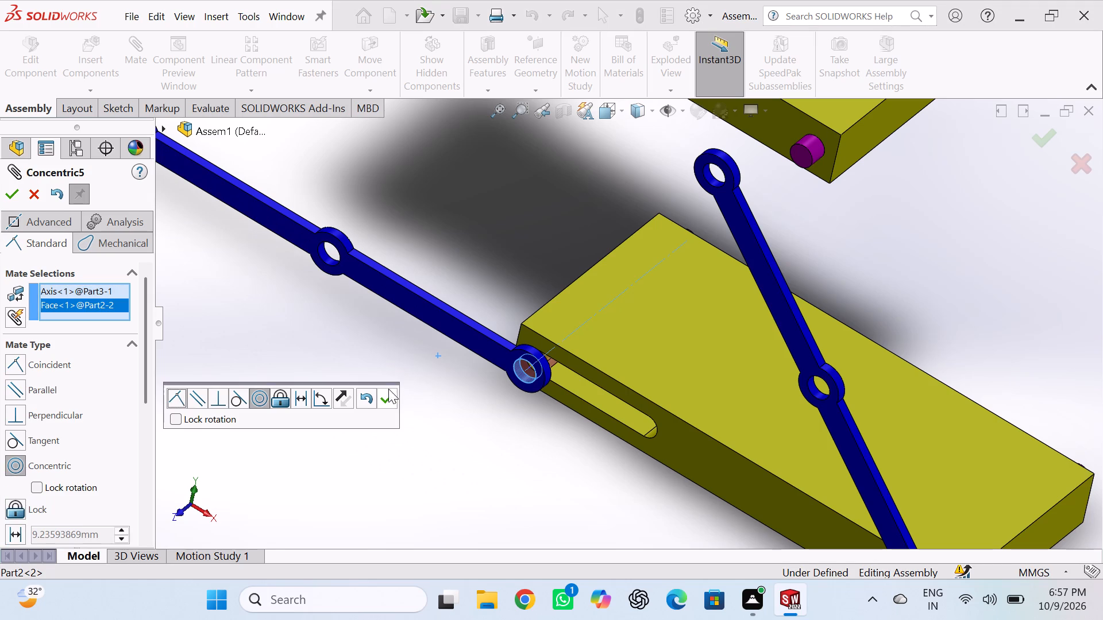
click(385, 398)
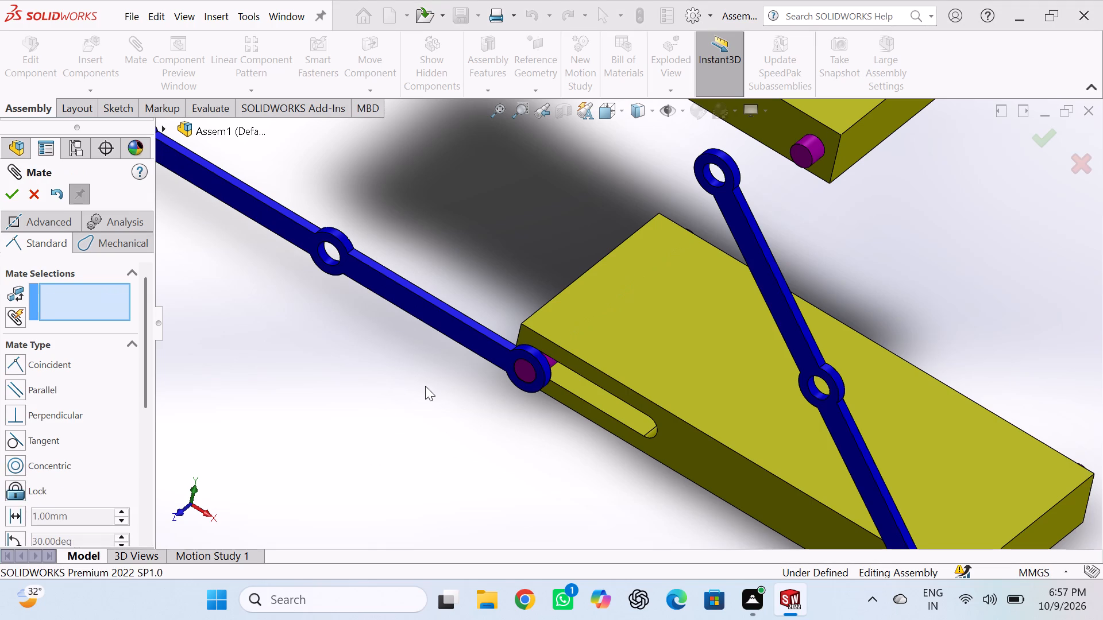
Add a Coincident mate between the lower Part1's slotted side face and the facing flat side of the second Part2 link.
scroll(558, 354, down, 2)
drag(486, 343, 416, 371)
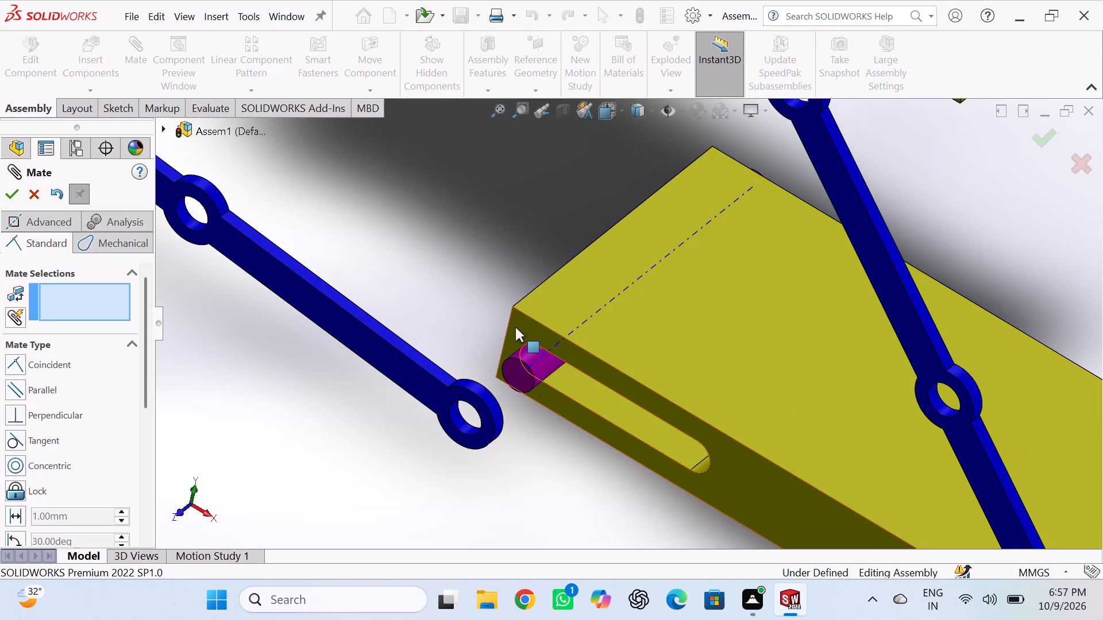
click(524, 336)
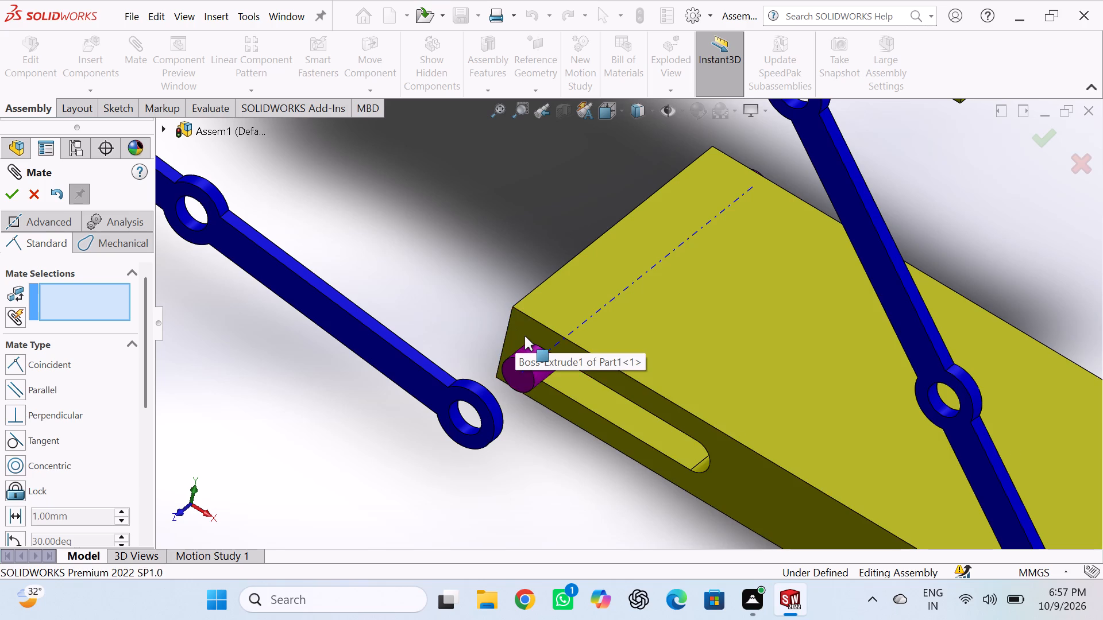
middle_drag(437, 289, 427, 297)
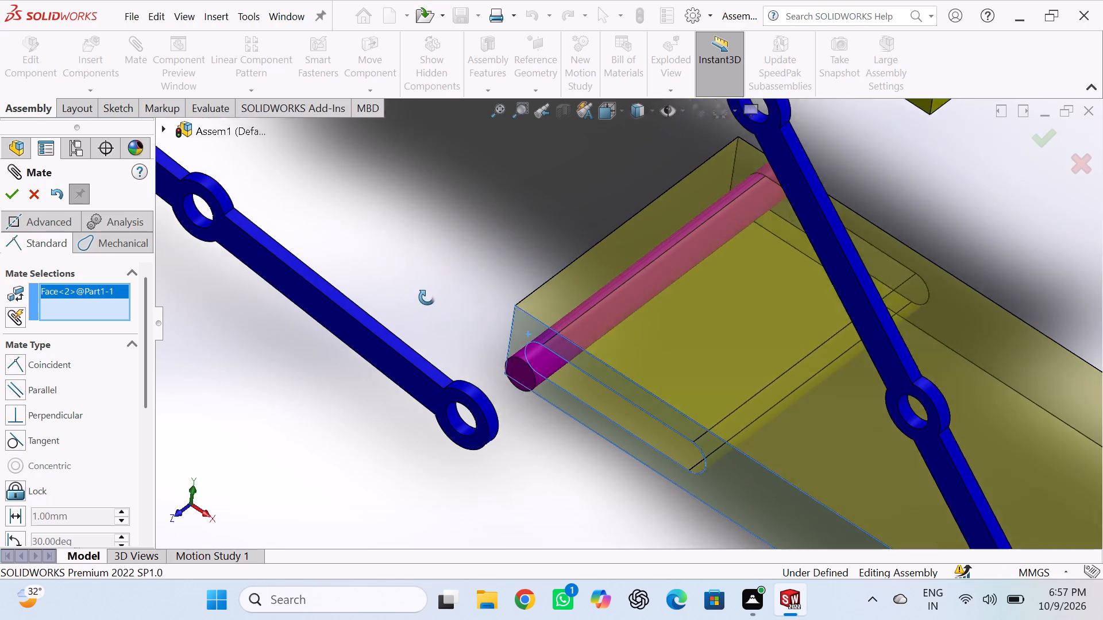
middle_drag(427, 297, 369, 333)
middle_drag(352, 357, 346, 362)
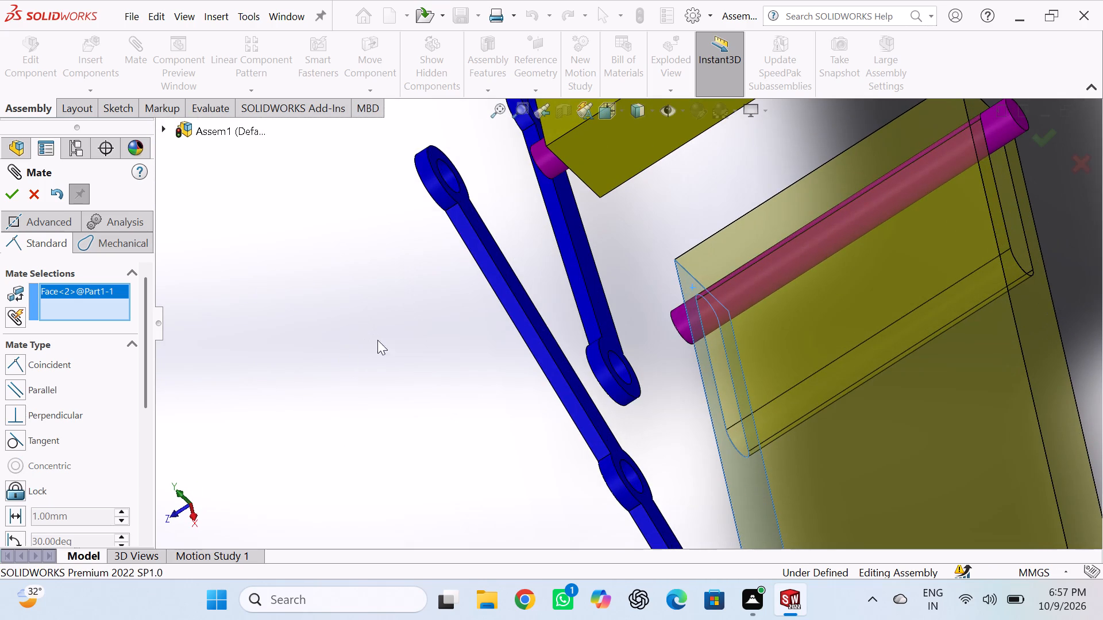
click(606, 351)
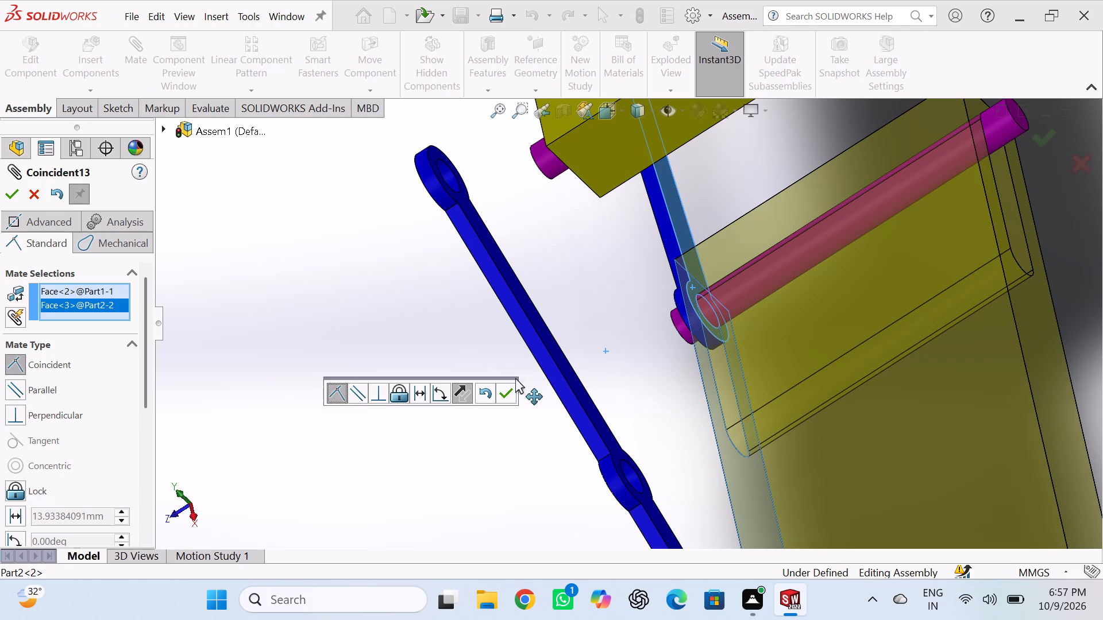
click(508, 389)
middle_drag(411, 362, 456, 364)
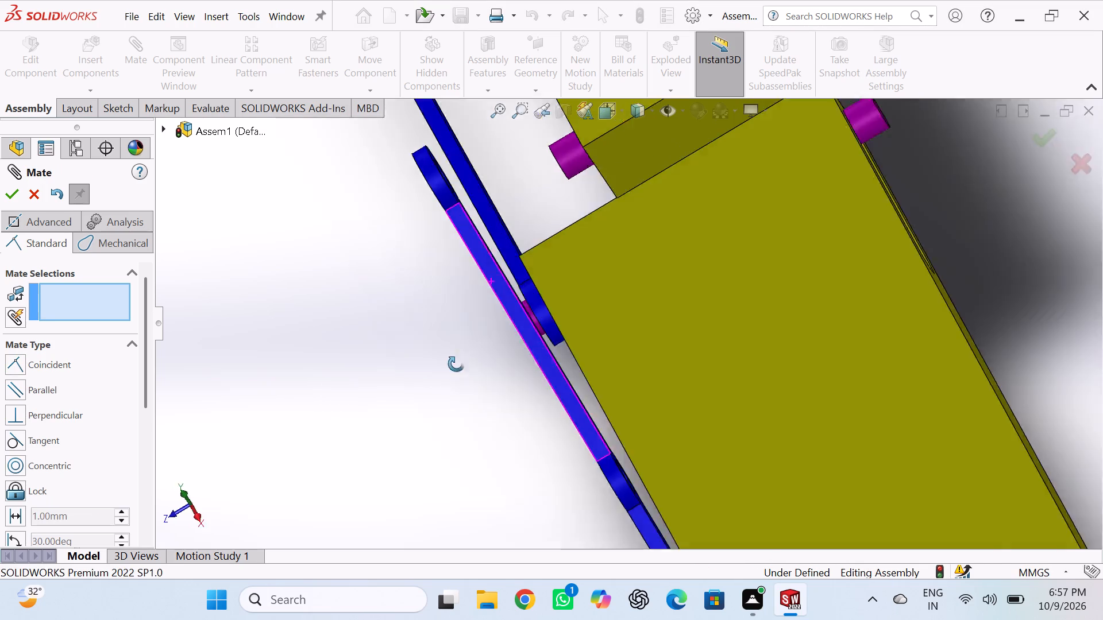
middle_drag(456, 364, 461, 364)
middle_click(468, 364)
scroll(469, 364, up, 4)
click(434, 374)
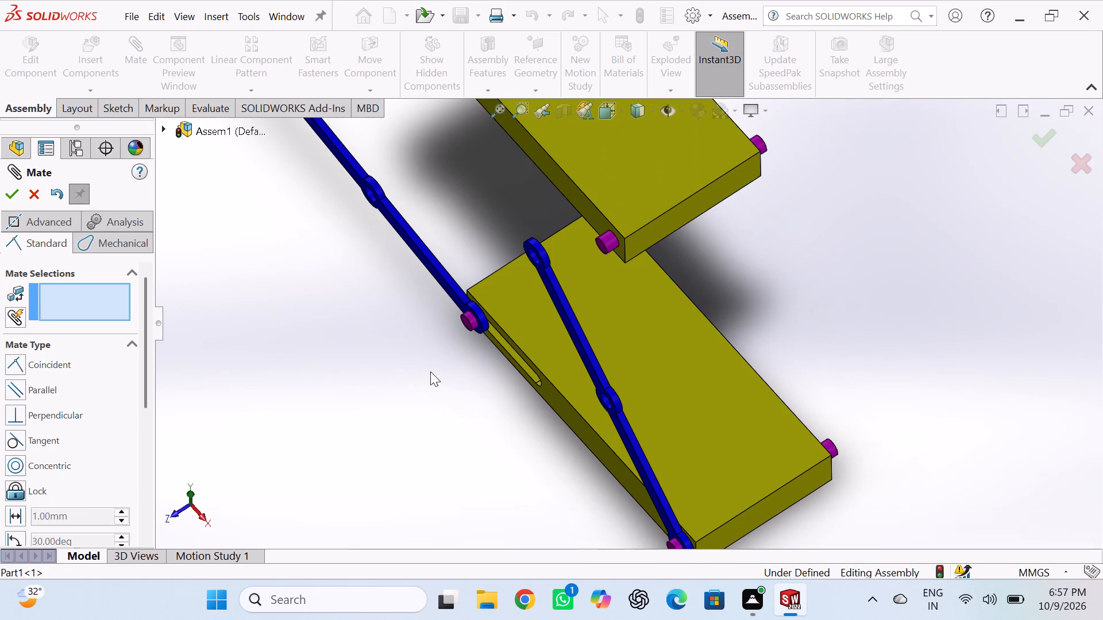
click(10, 197)
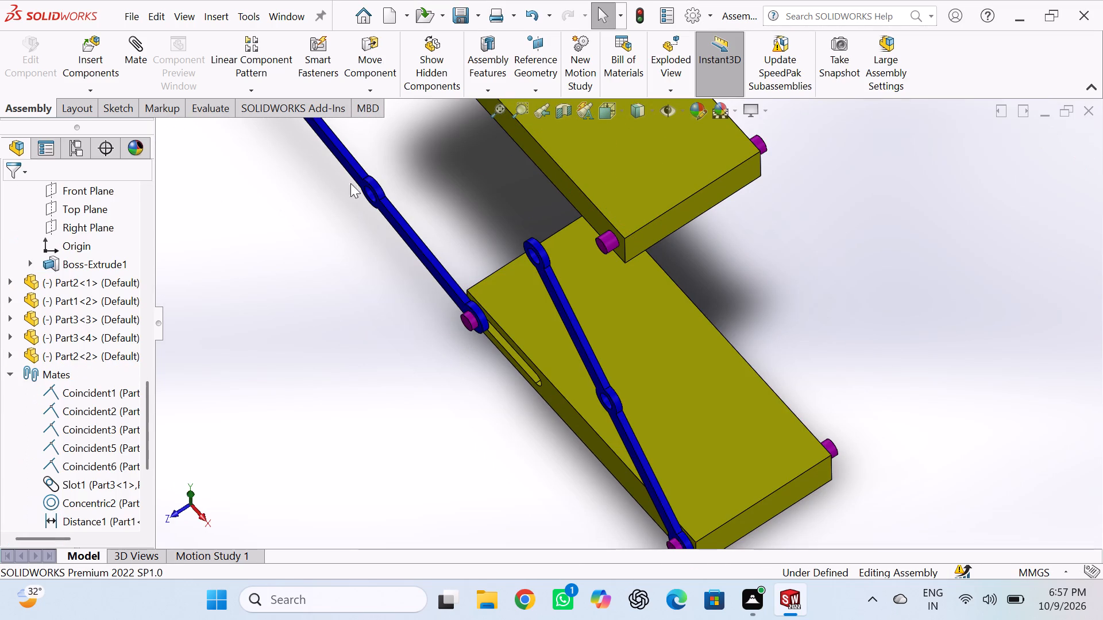
Swing the second Part2 link over the lower Part1 so it crosses the first link, sliding its pin along the slot.
drag(342, 154, 470, 231)
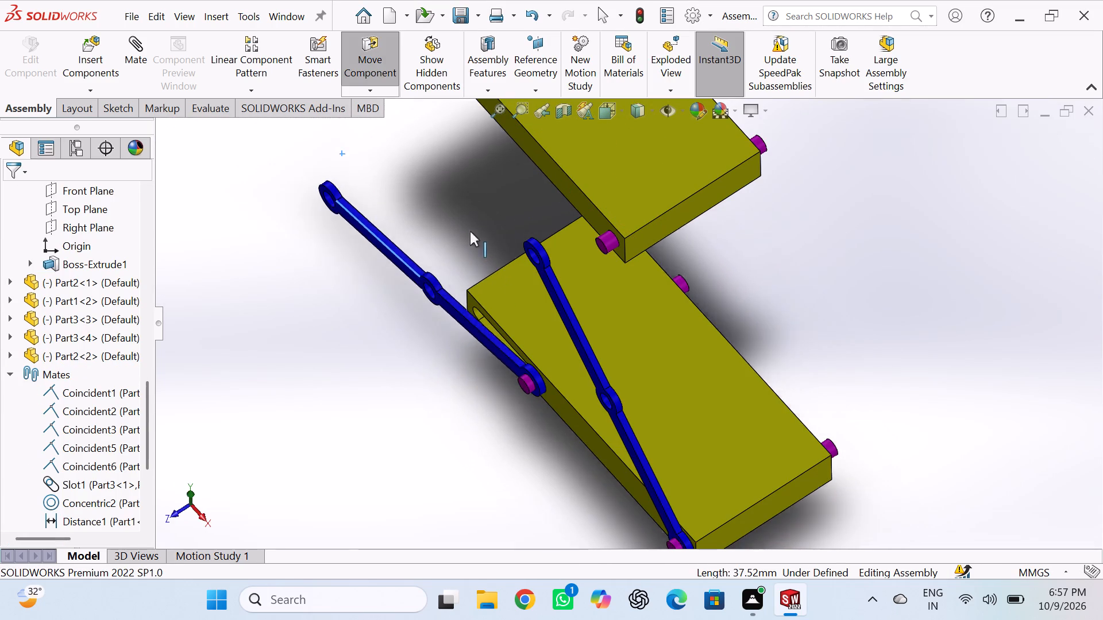
drag(470, 231, 621, 282)
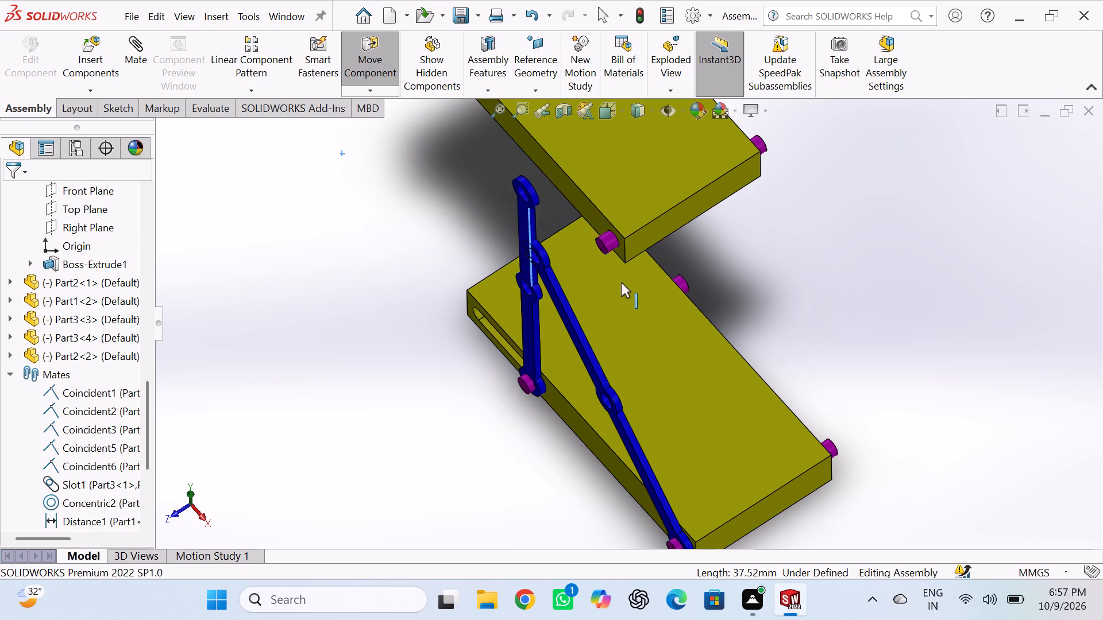
drag(621, 282, 705, 388)
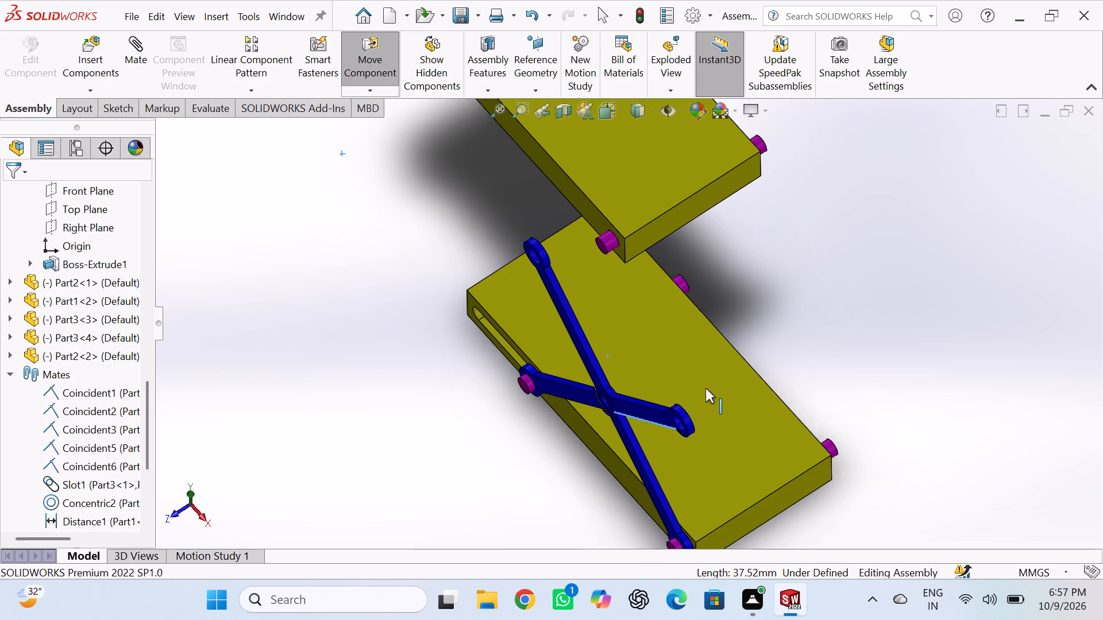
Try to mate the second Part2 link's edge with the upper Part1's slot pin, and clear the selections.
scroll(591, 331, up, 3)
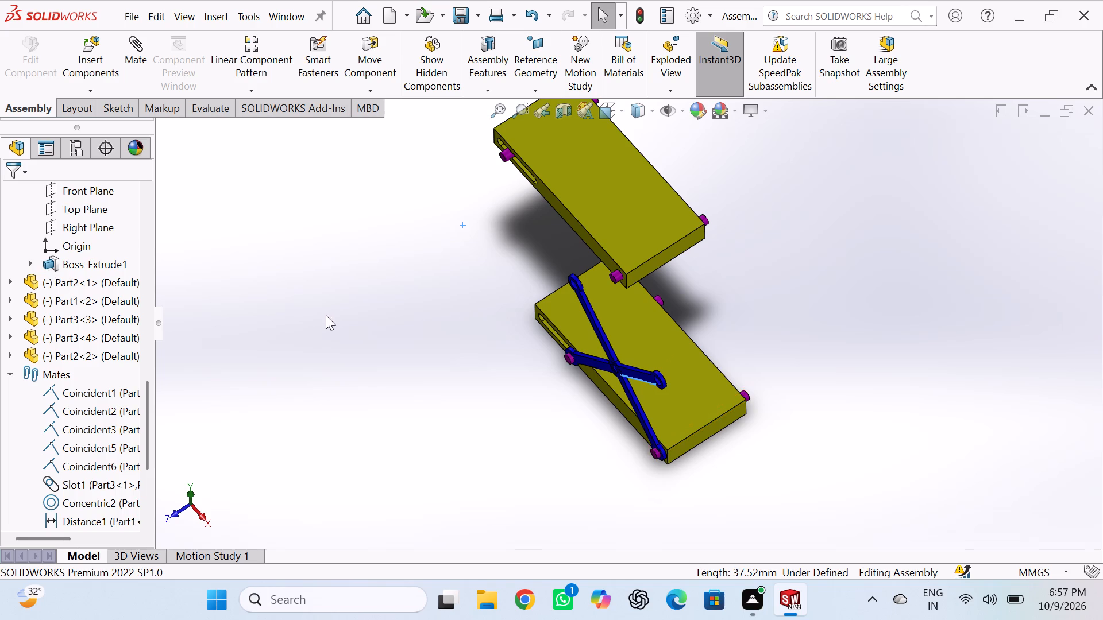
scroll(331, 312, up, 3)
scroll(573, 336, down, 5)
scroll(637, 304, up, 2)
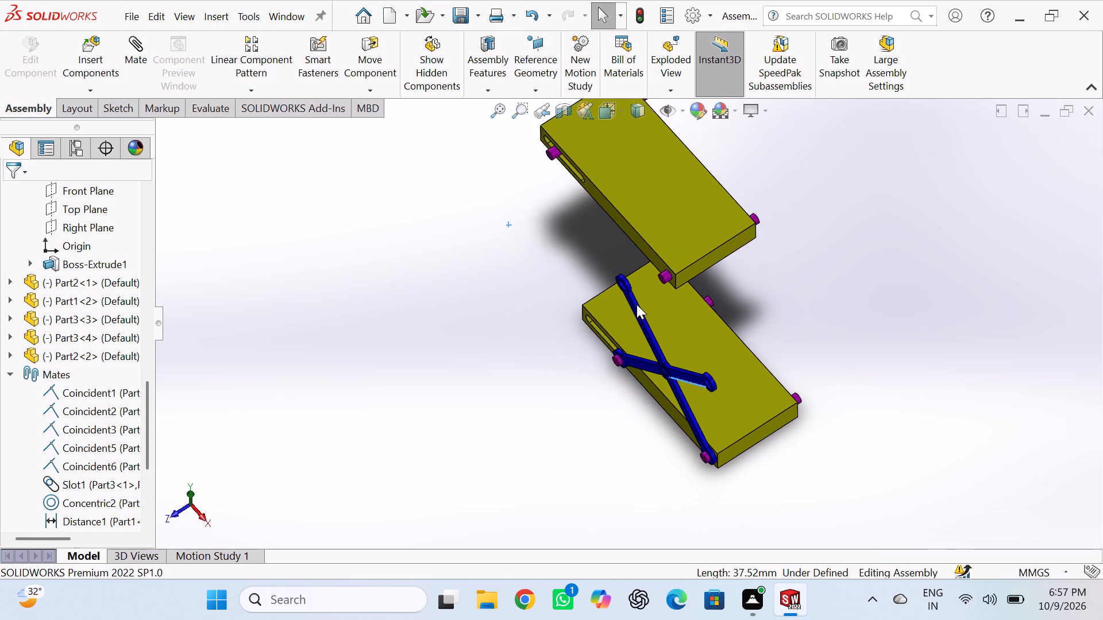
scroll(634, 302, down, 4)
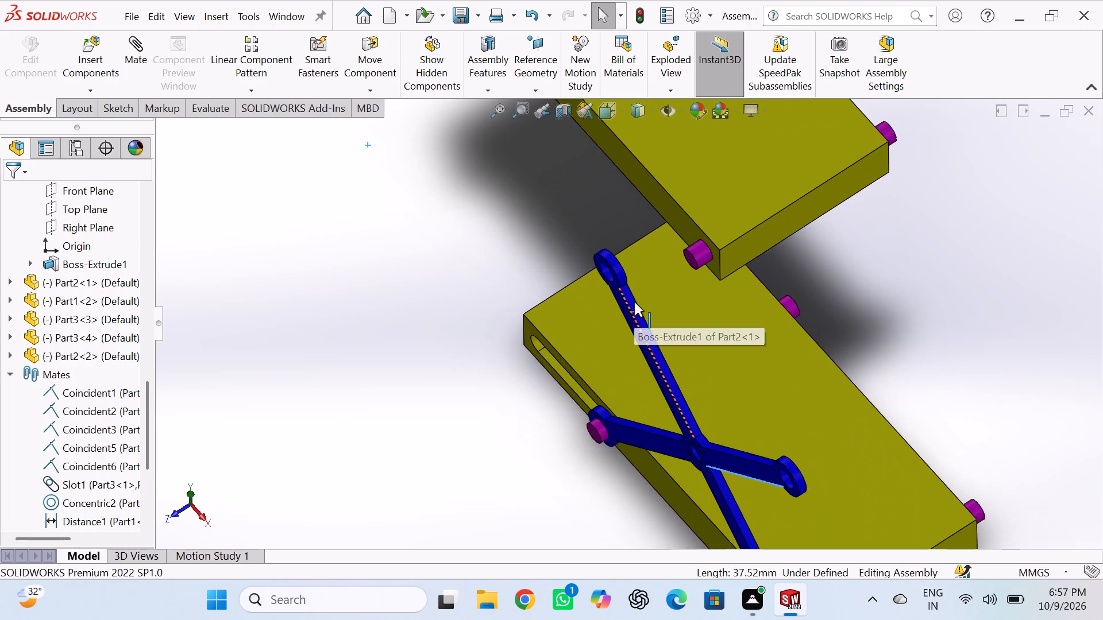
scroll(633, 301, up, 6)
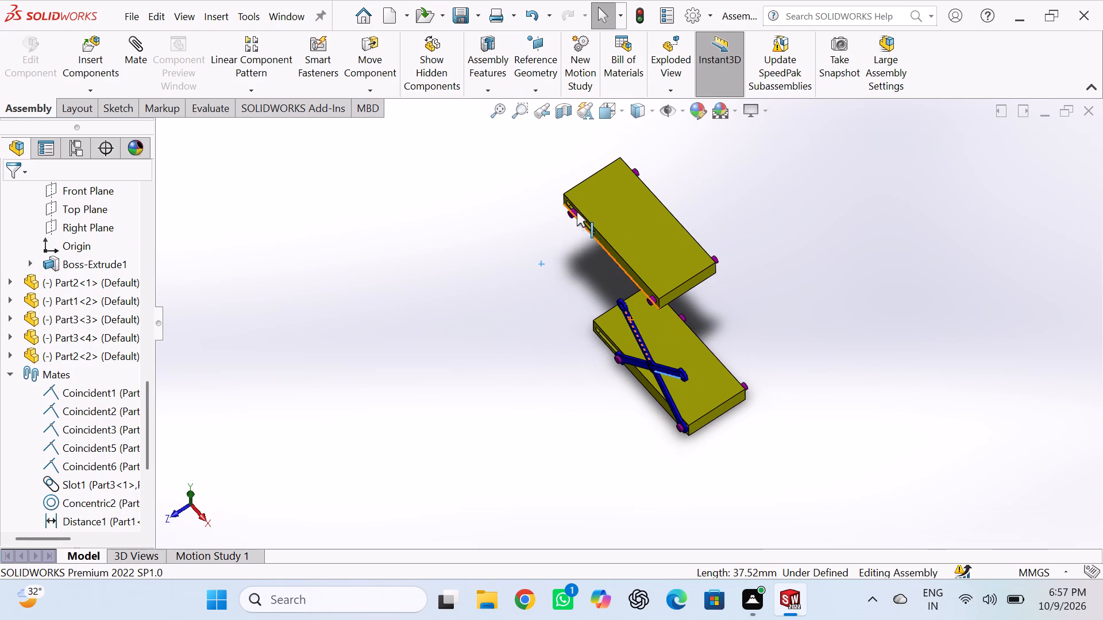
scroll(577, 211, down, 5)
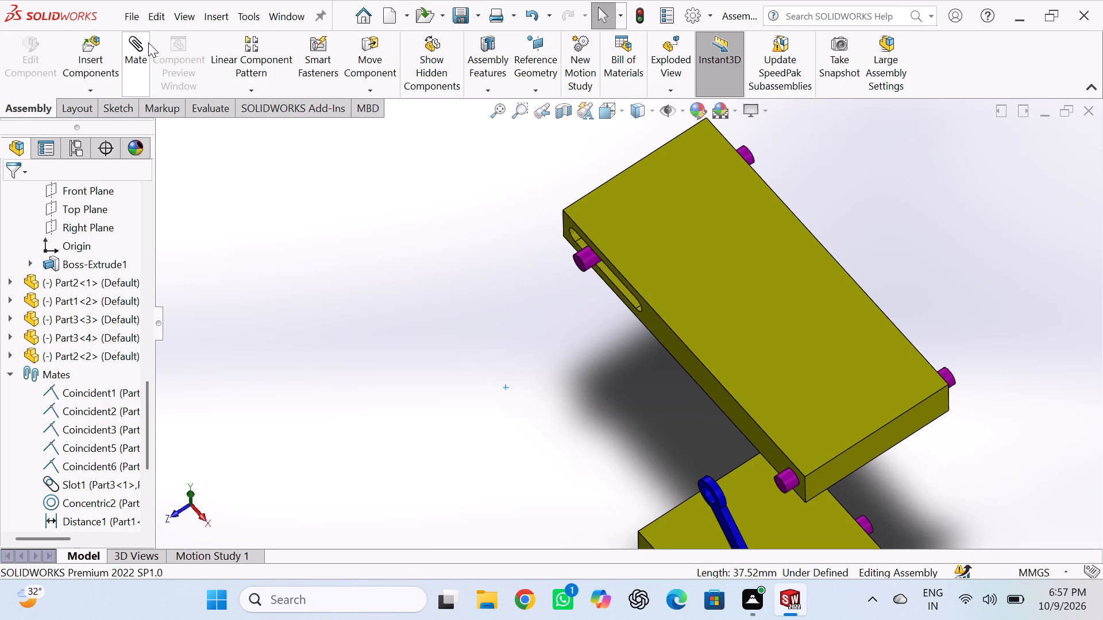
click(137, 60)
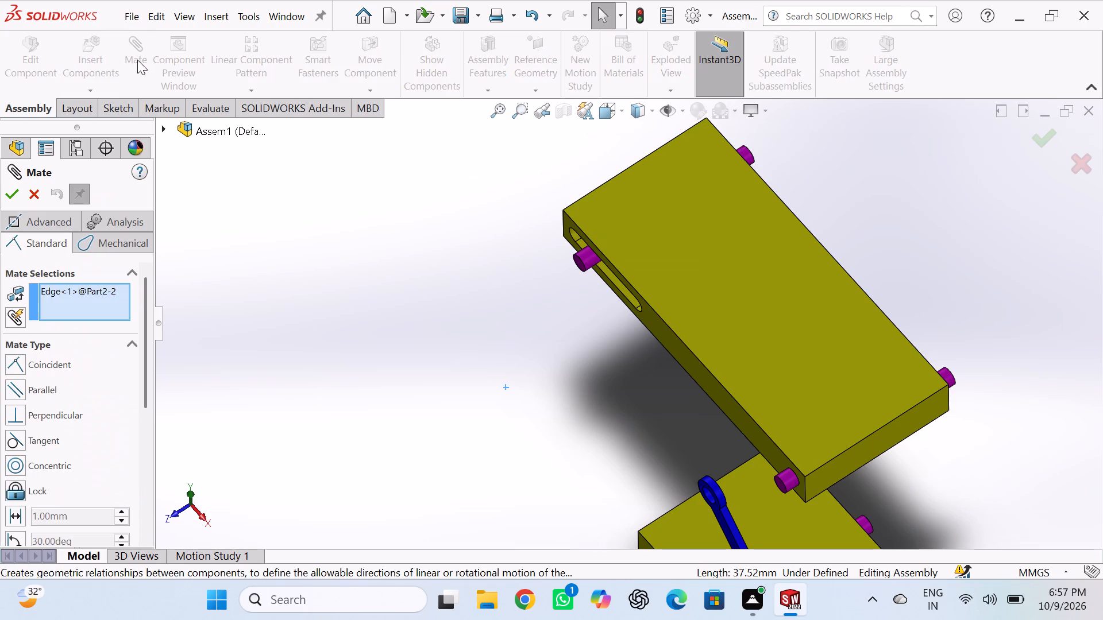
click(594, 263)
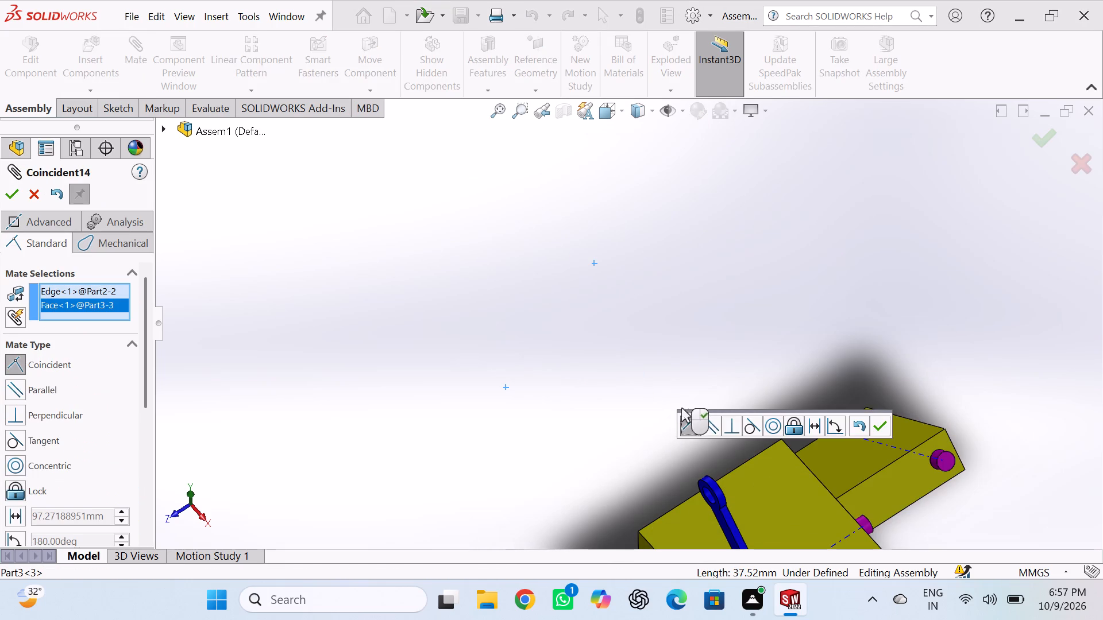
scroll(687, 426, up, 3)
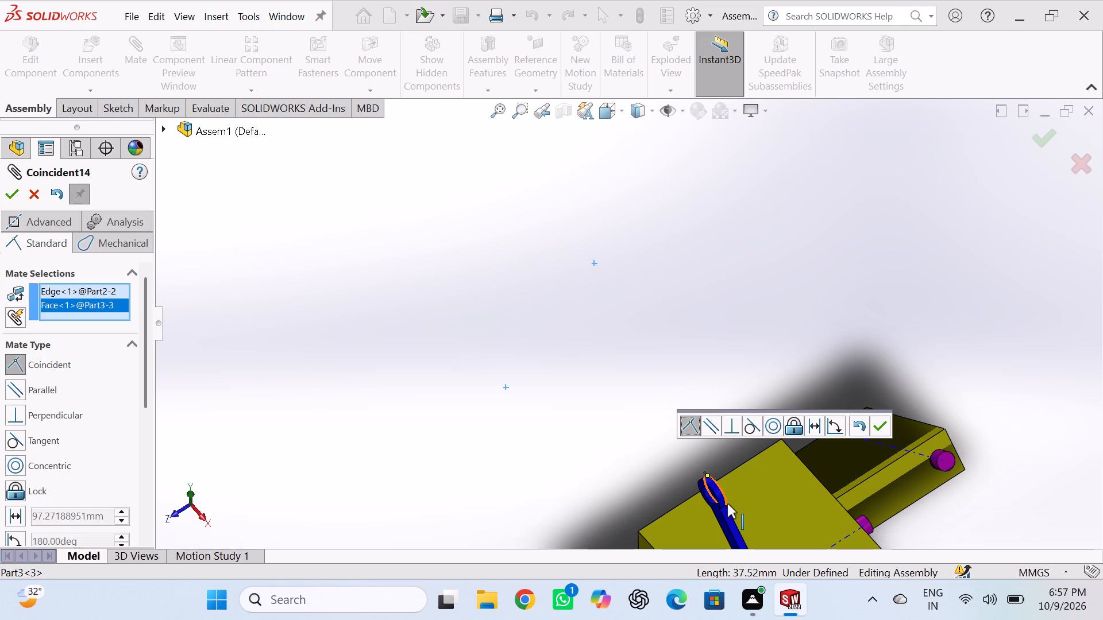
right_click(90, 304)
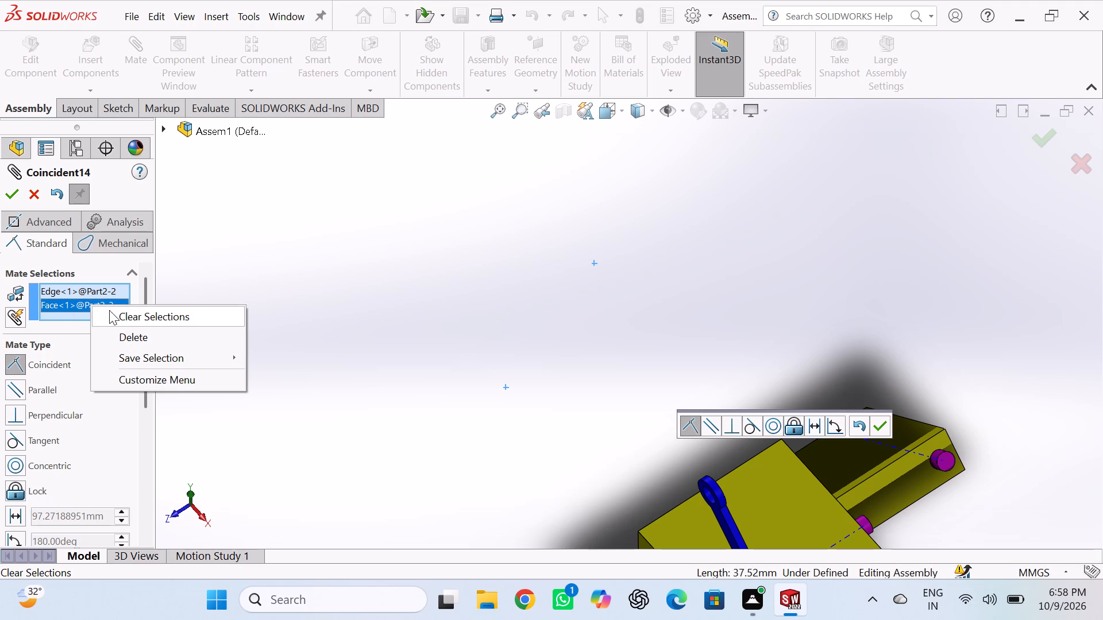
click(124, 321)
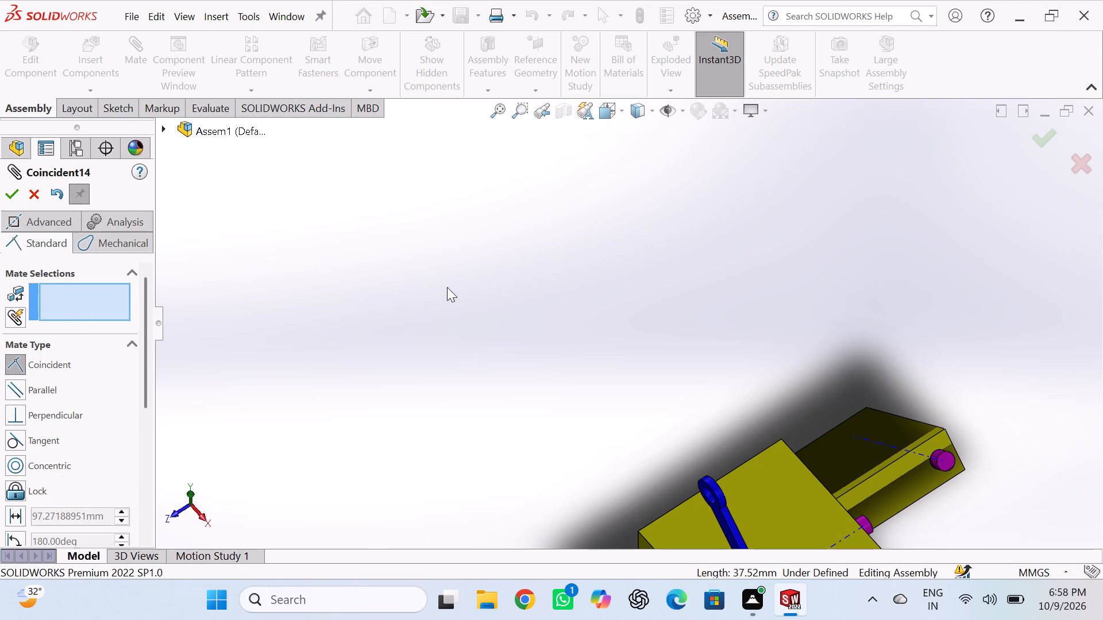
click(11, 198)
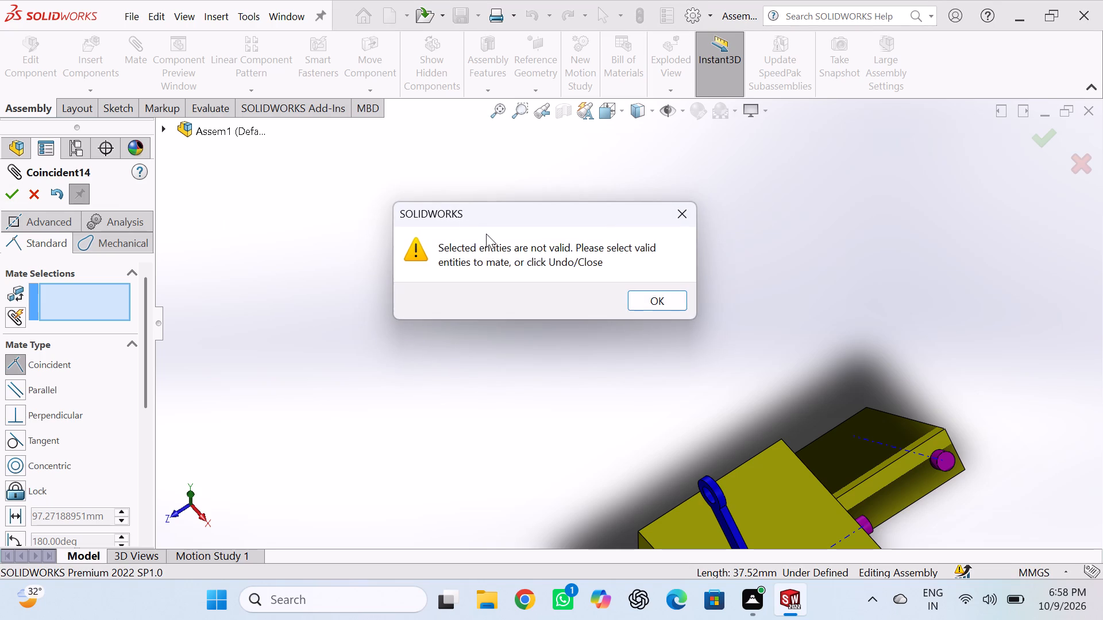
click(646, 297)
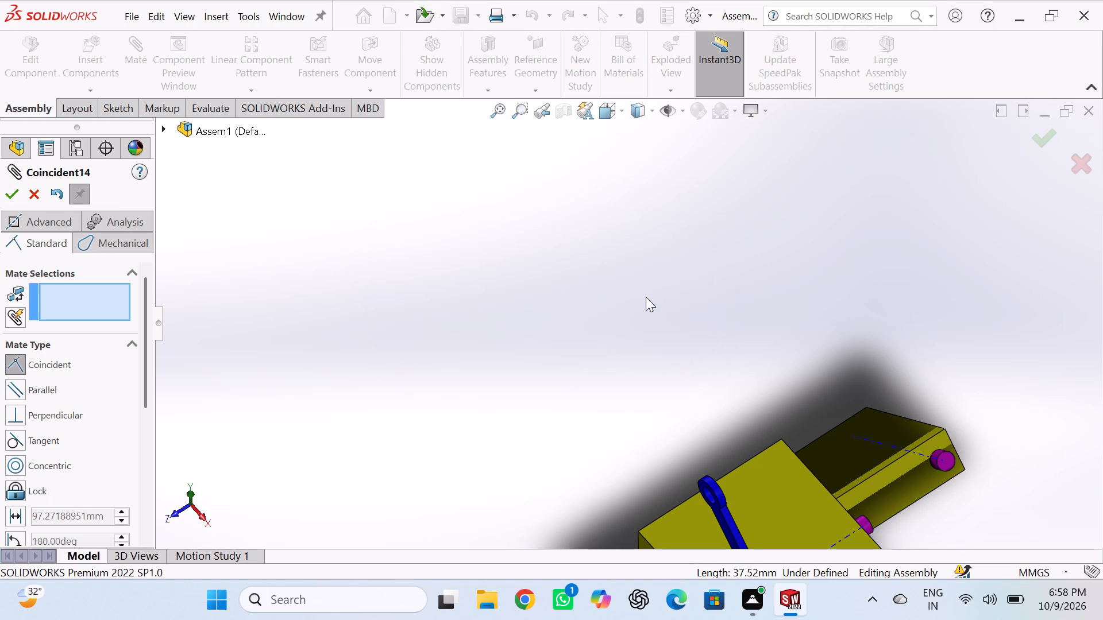
Move the upper Part1 clear of the lower Part1 and its links, and leave the Mate command.
scroll(646, 297, up, 4)
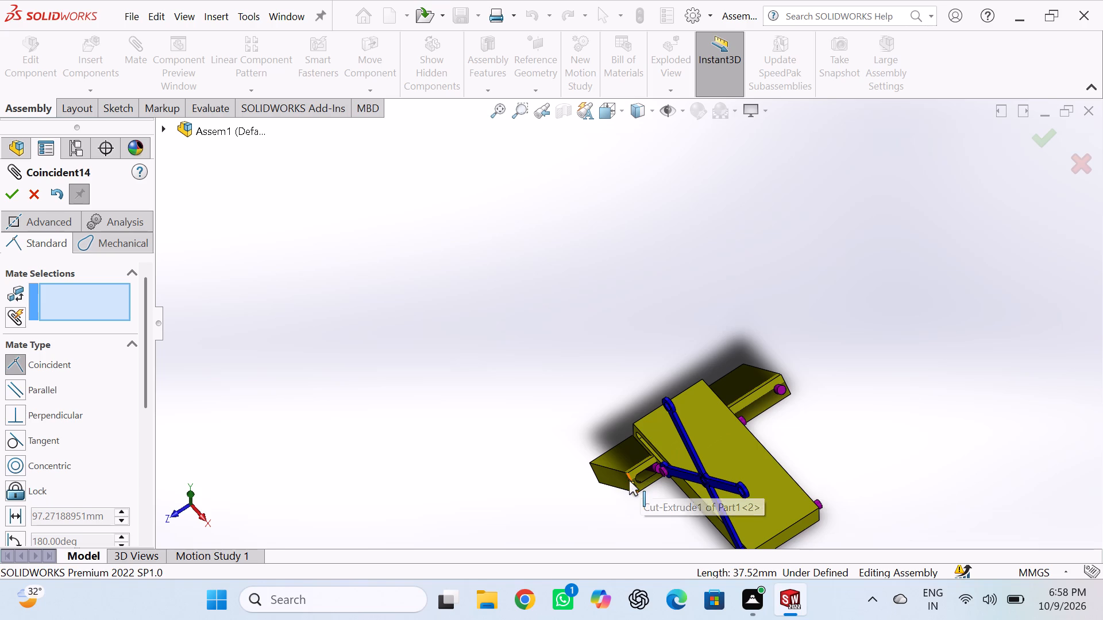
drag(624, 481, 563, 232)
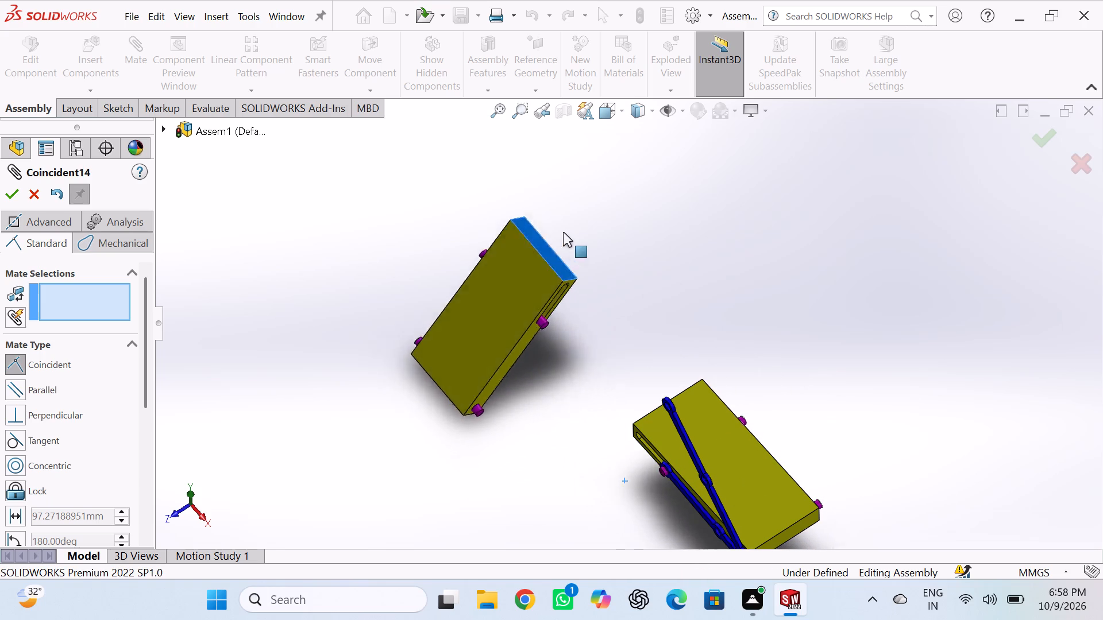
drag(563, 232, 374, 278)
key(Escape)
key(Escape)
key(Escape)
key(Escape)
key(Escape)
key(Escape)
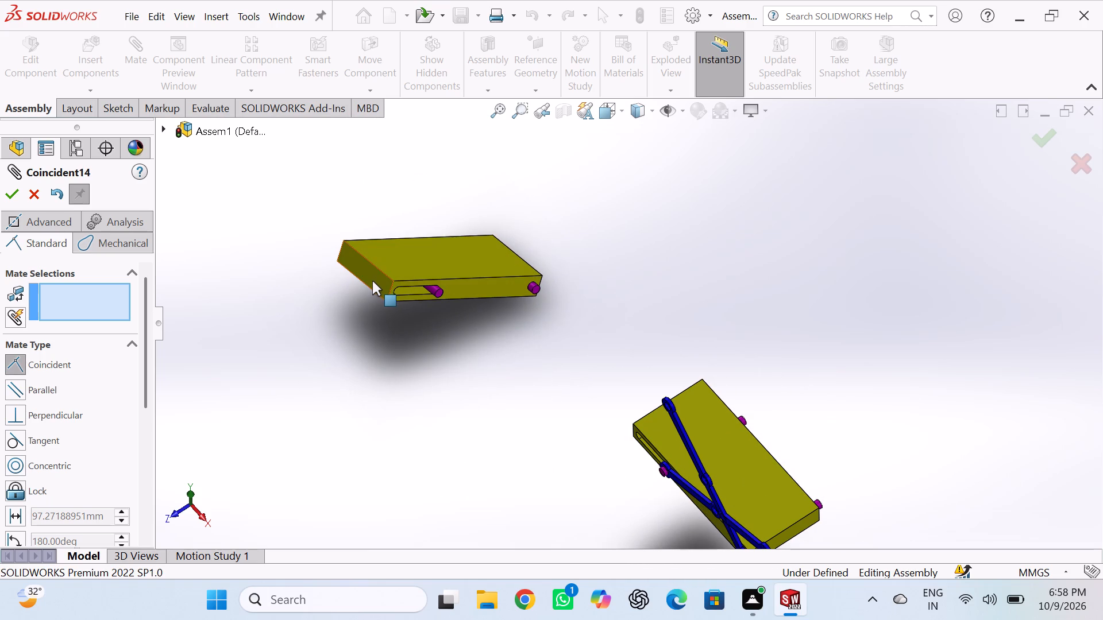
key(ctrl+z)
key(Escape)
key(Escape)
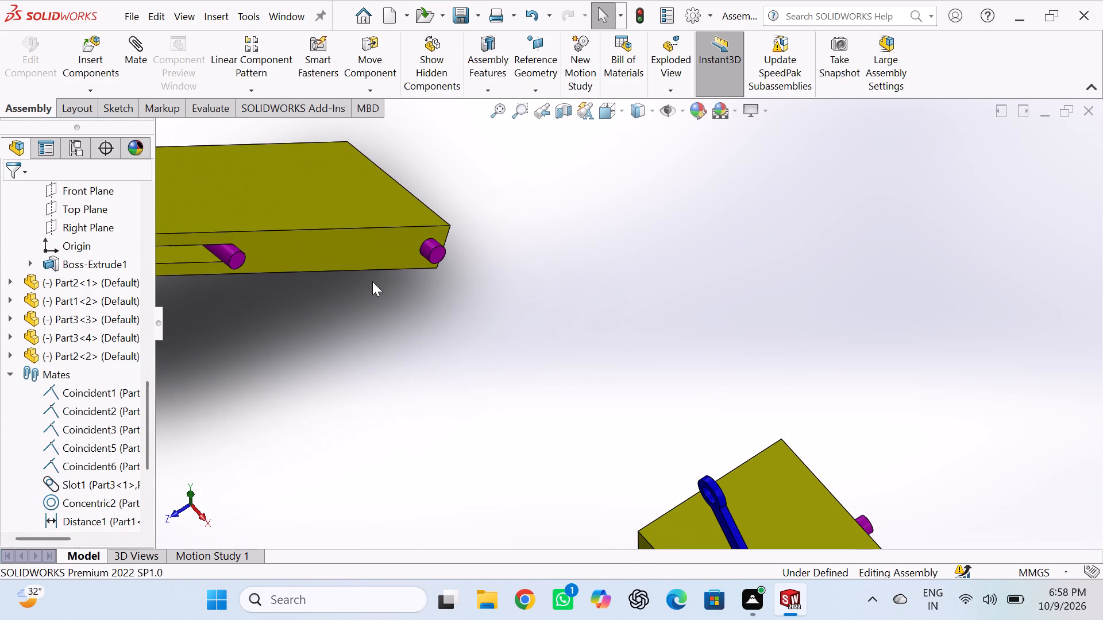
key(Escape)
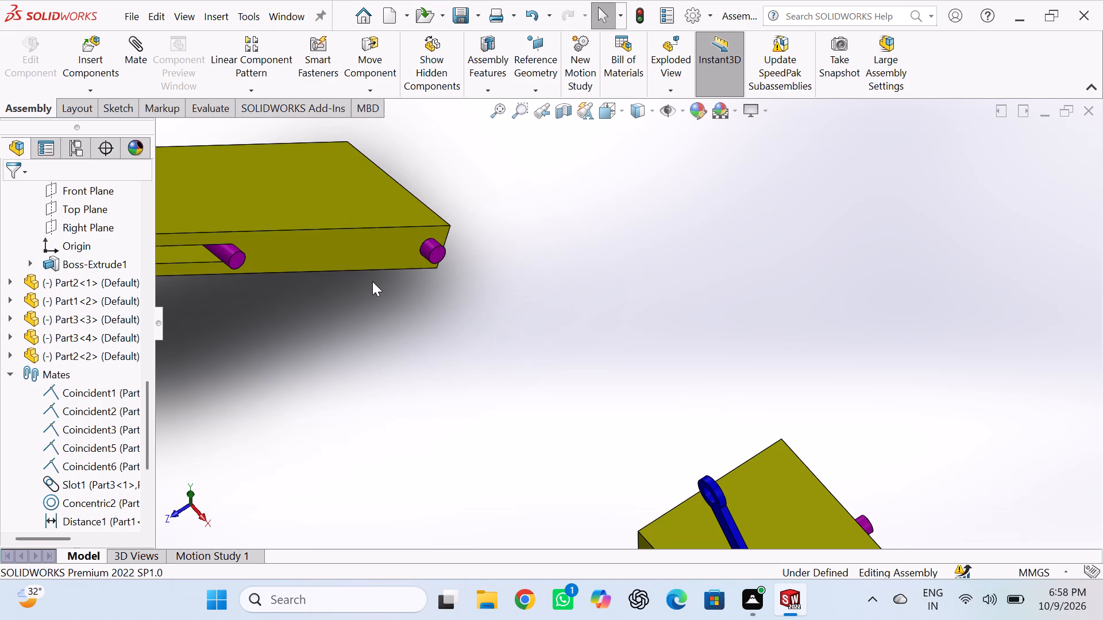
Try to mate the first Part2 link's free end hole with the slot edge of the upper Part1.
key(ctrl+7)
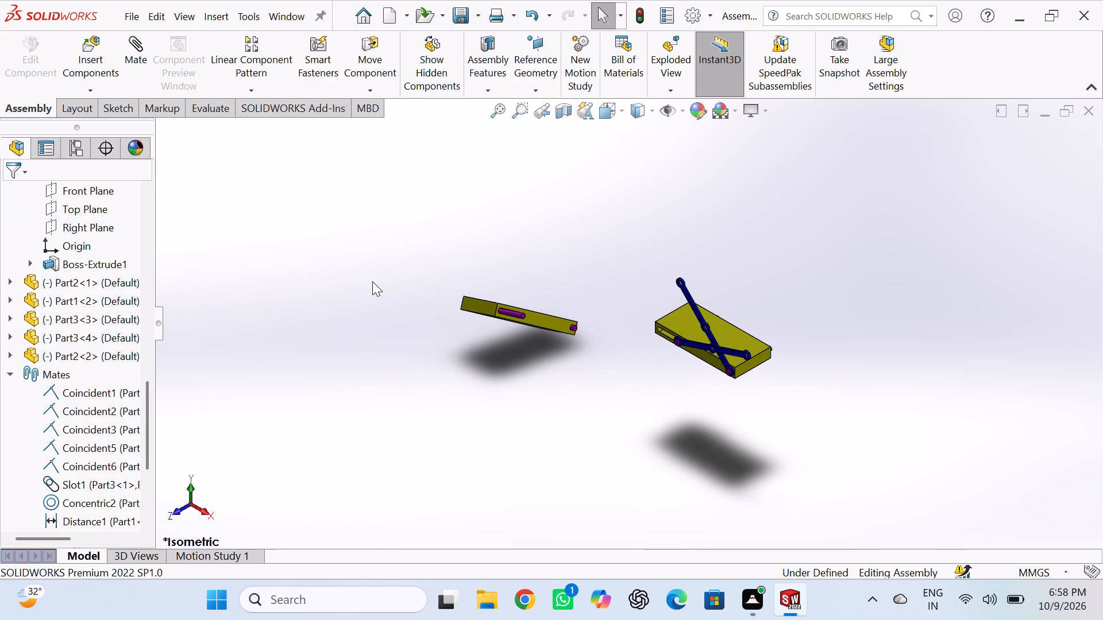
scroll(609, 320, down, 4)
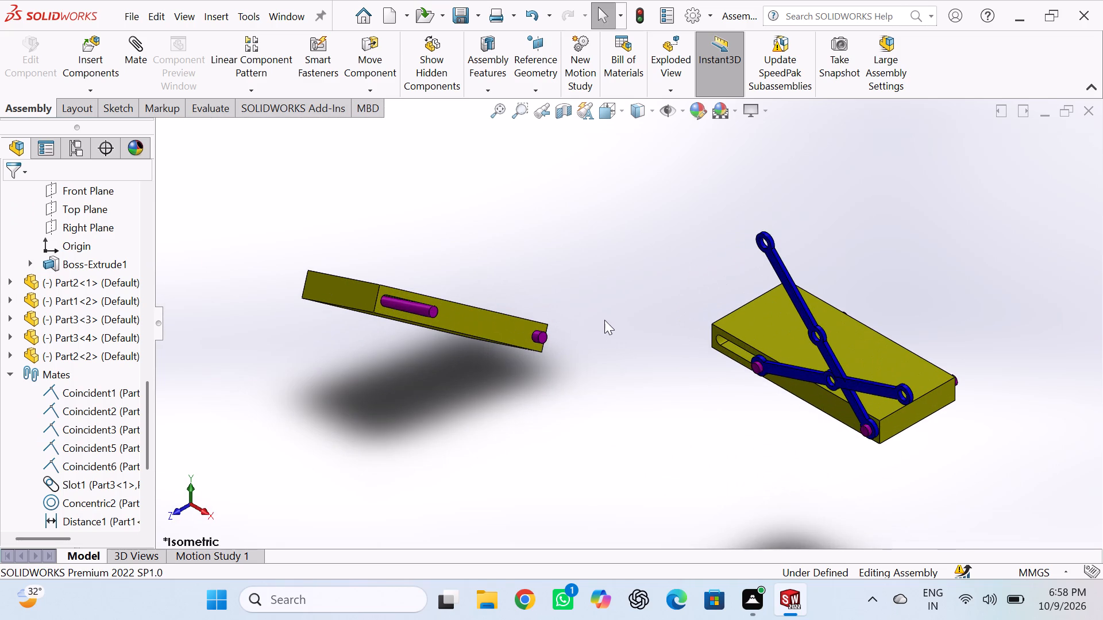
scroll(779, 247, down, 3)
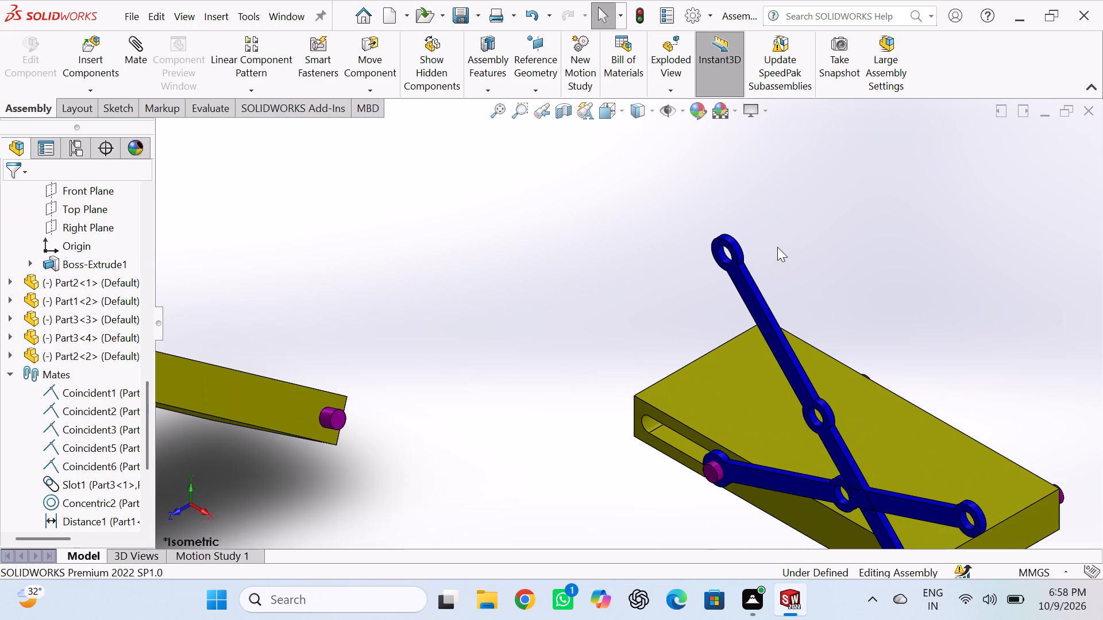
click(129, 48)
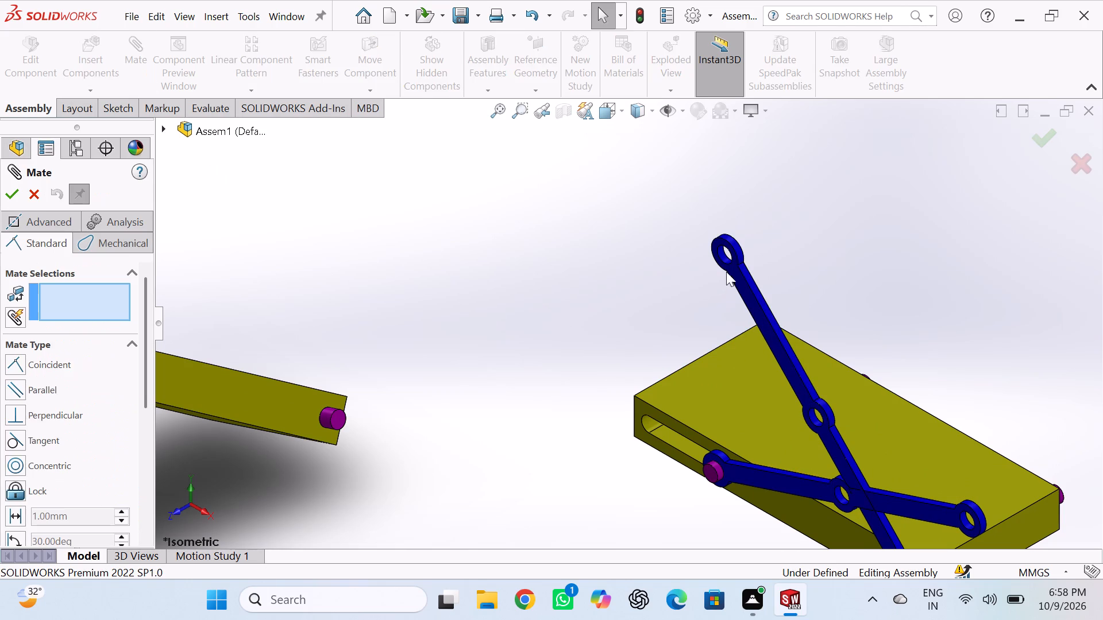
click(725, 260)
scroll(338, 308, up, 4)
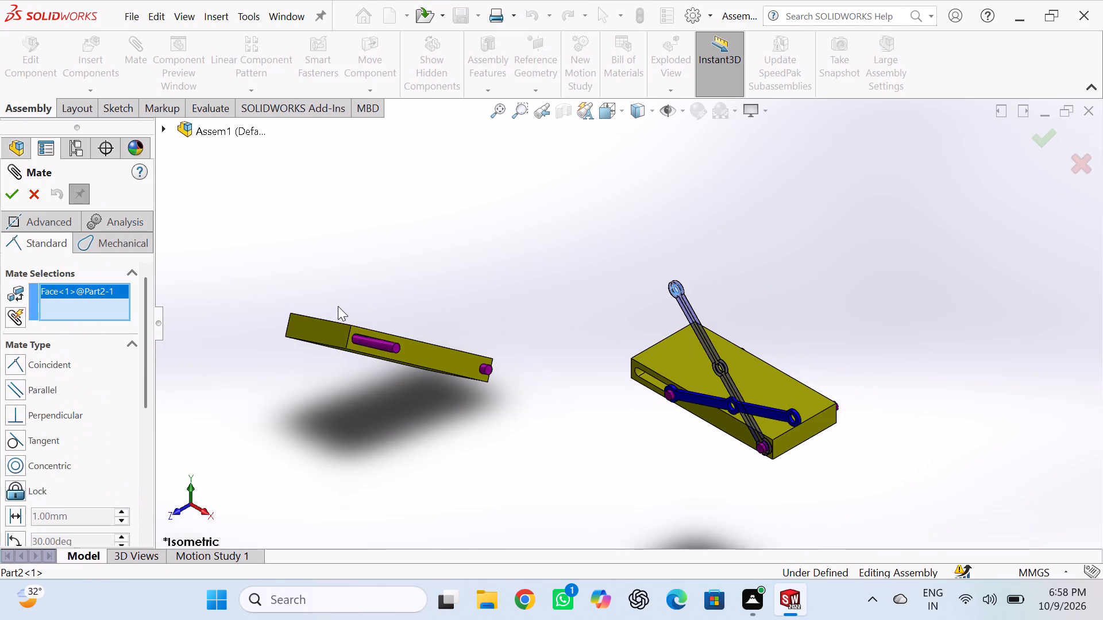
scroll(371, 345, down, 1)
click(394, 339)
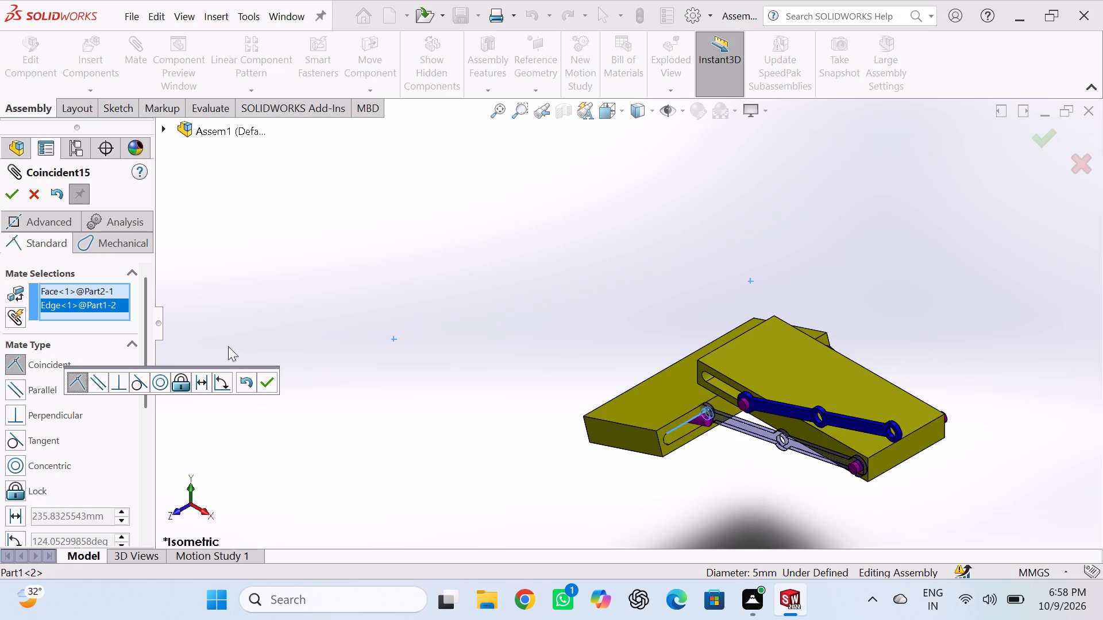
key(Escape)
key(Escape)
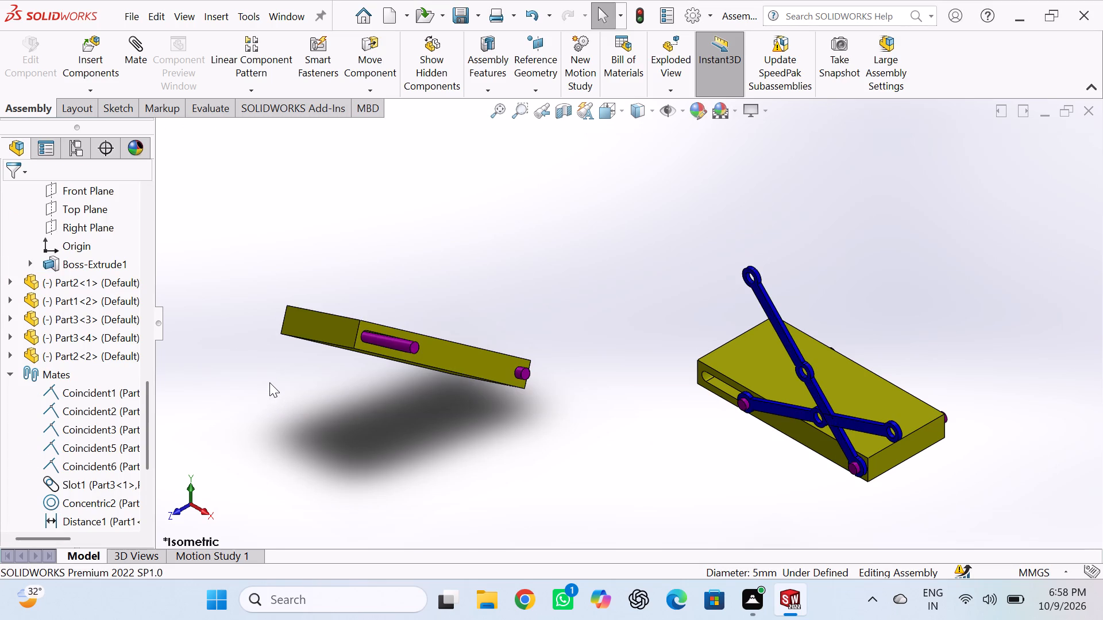
Undo the last repositioning of the upper Part1 and the Part2 links.
key(ctrl+z)
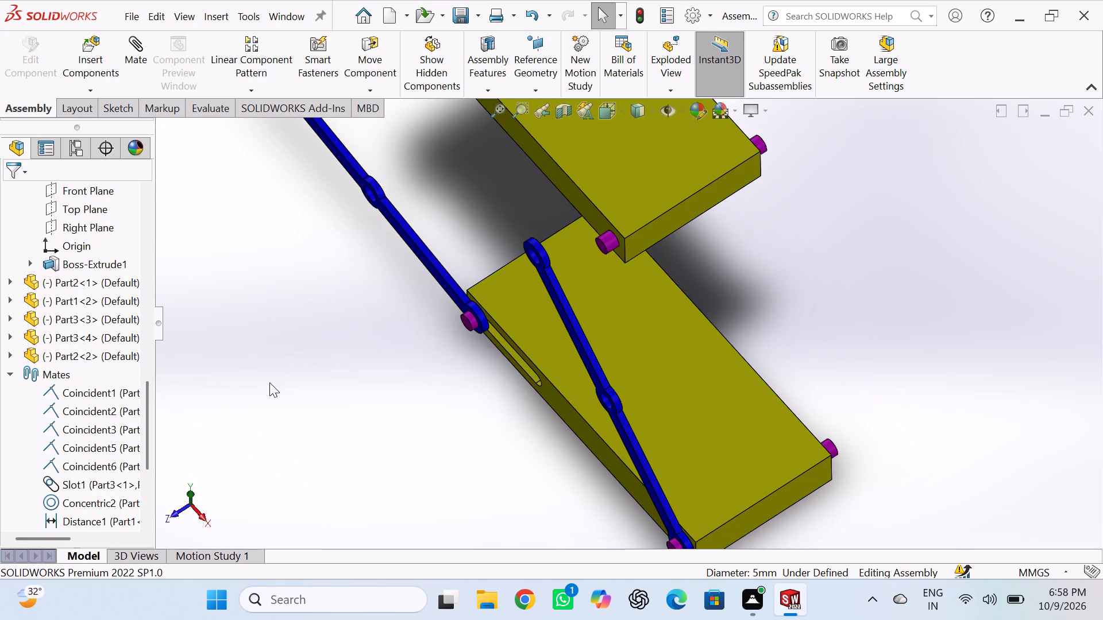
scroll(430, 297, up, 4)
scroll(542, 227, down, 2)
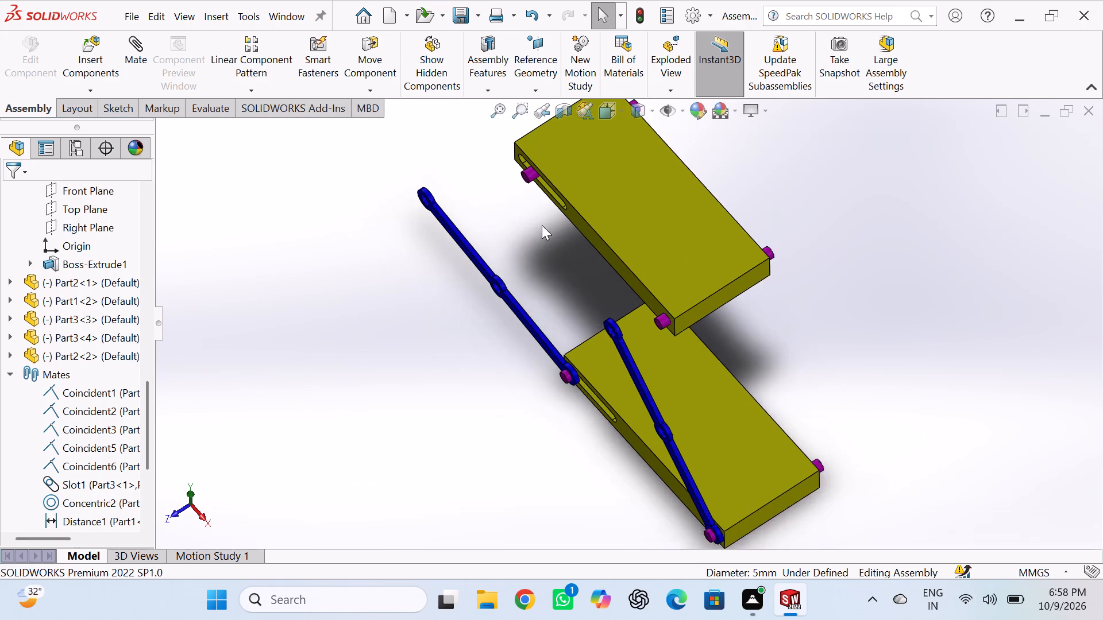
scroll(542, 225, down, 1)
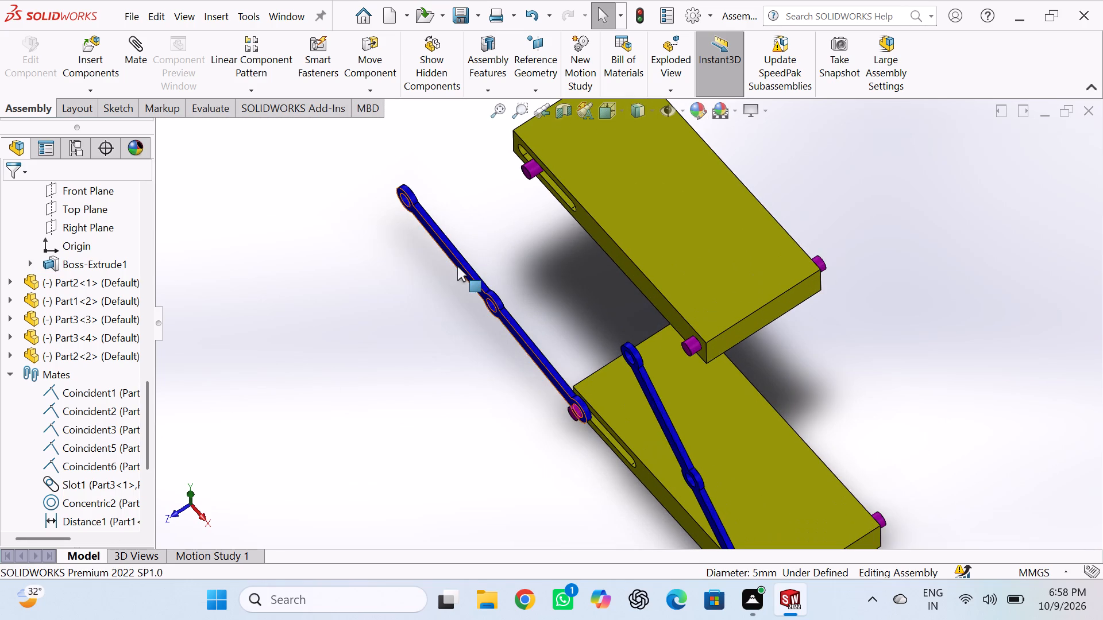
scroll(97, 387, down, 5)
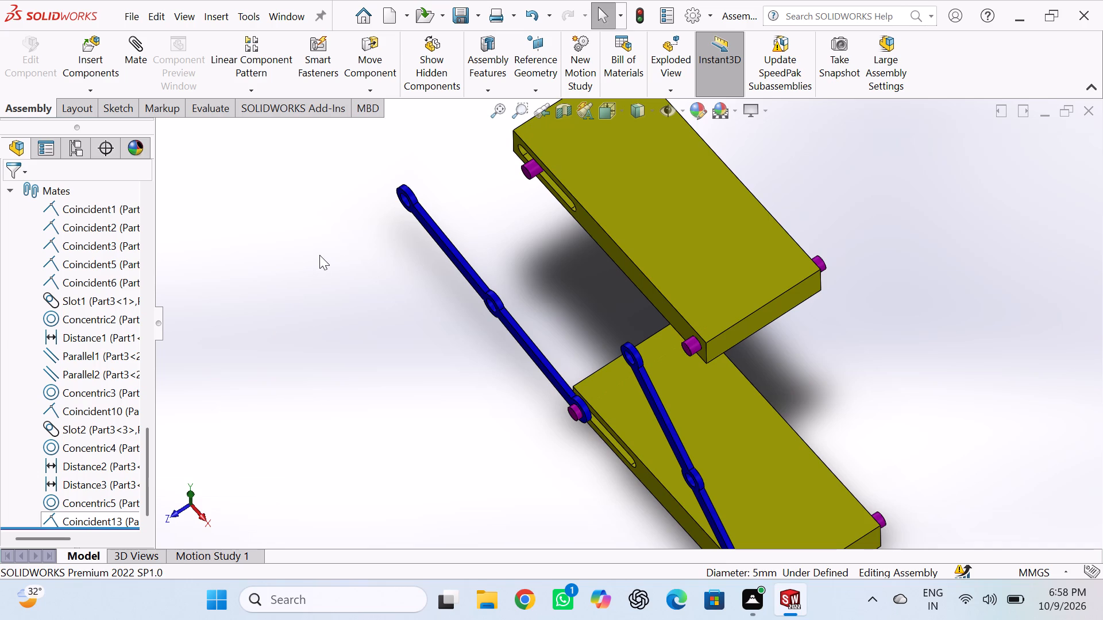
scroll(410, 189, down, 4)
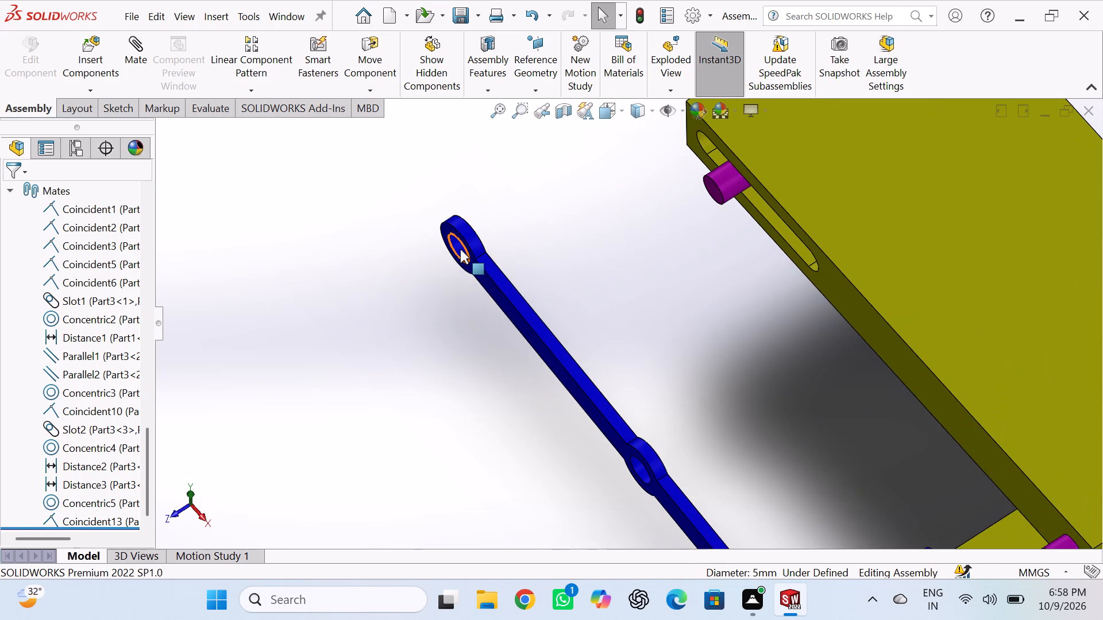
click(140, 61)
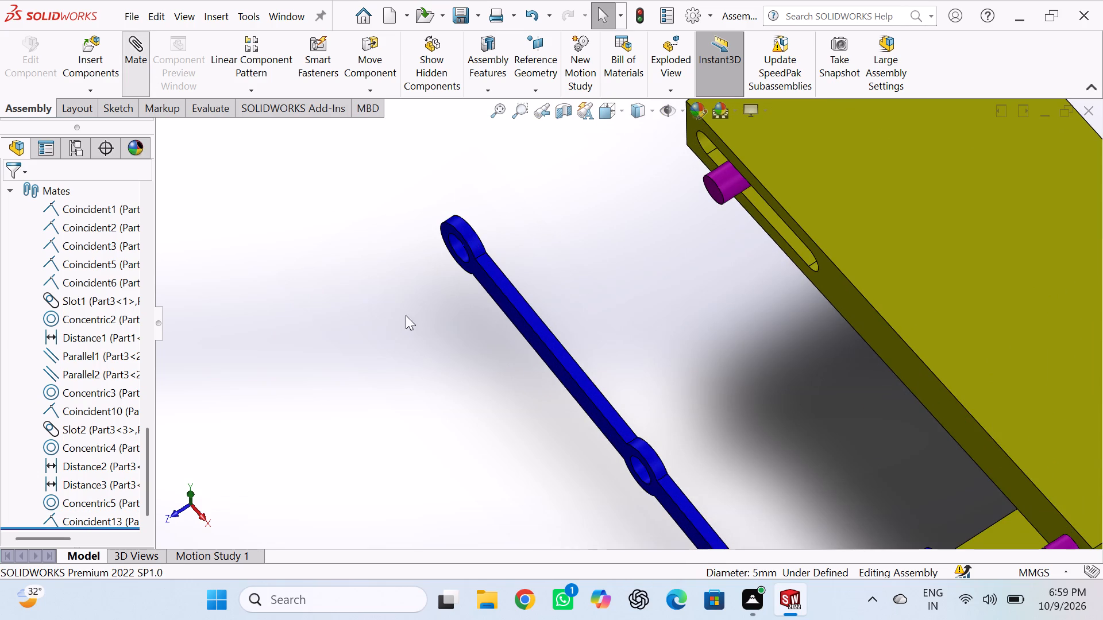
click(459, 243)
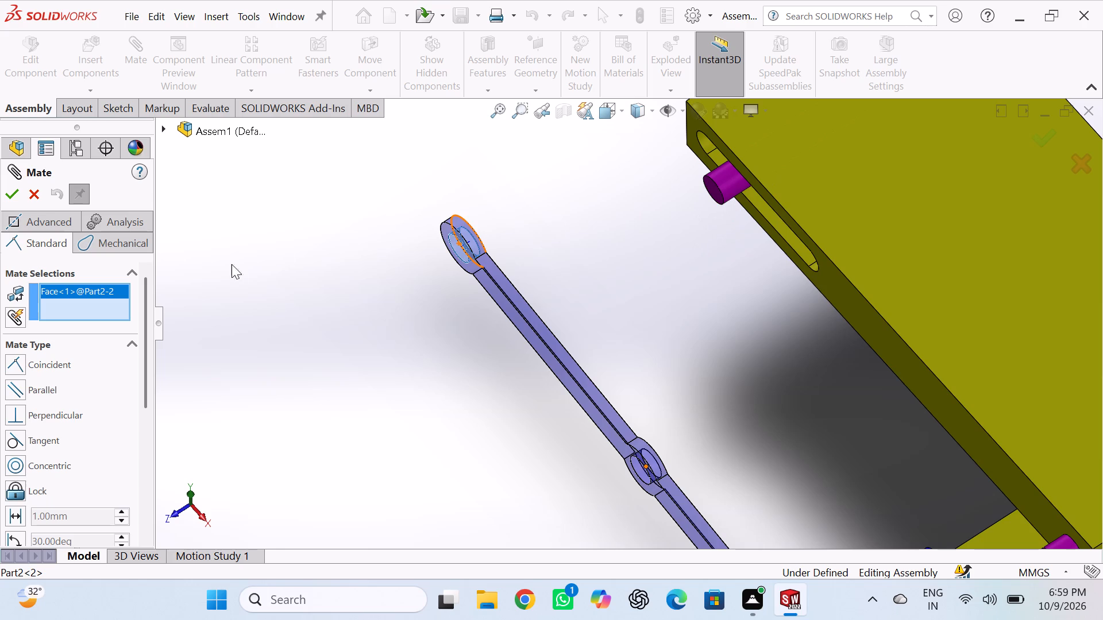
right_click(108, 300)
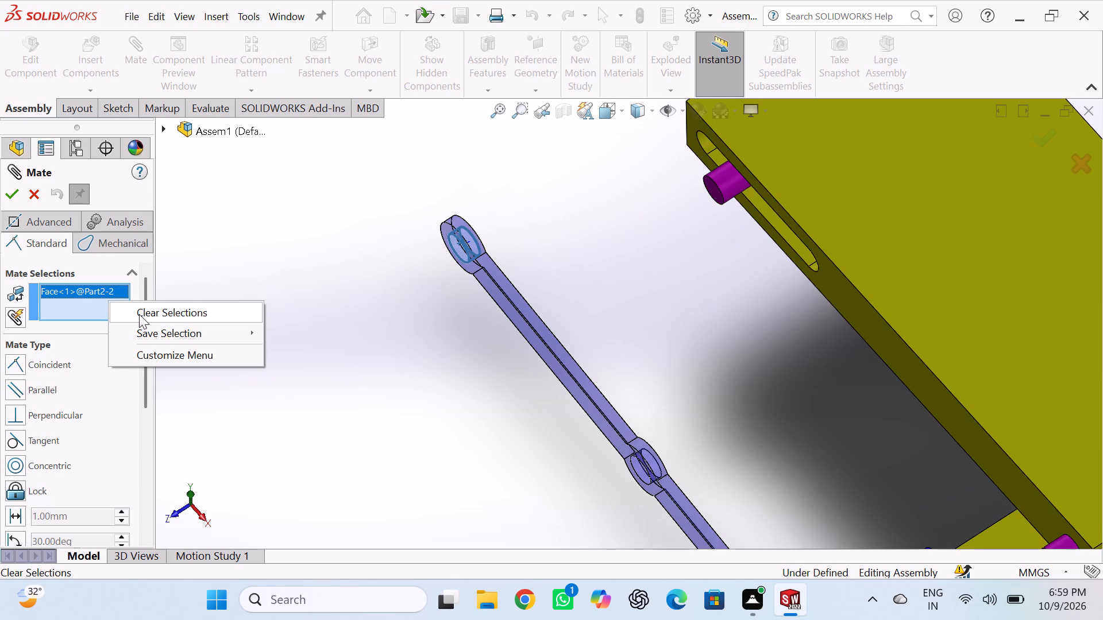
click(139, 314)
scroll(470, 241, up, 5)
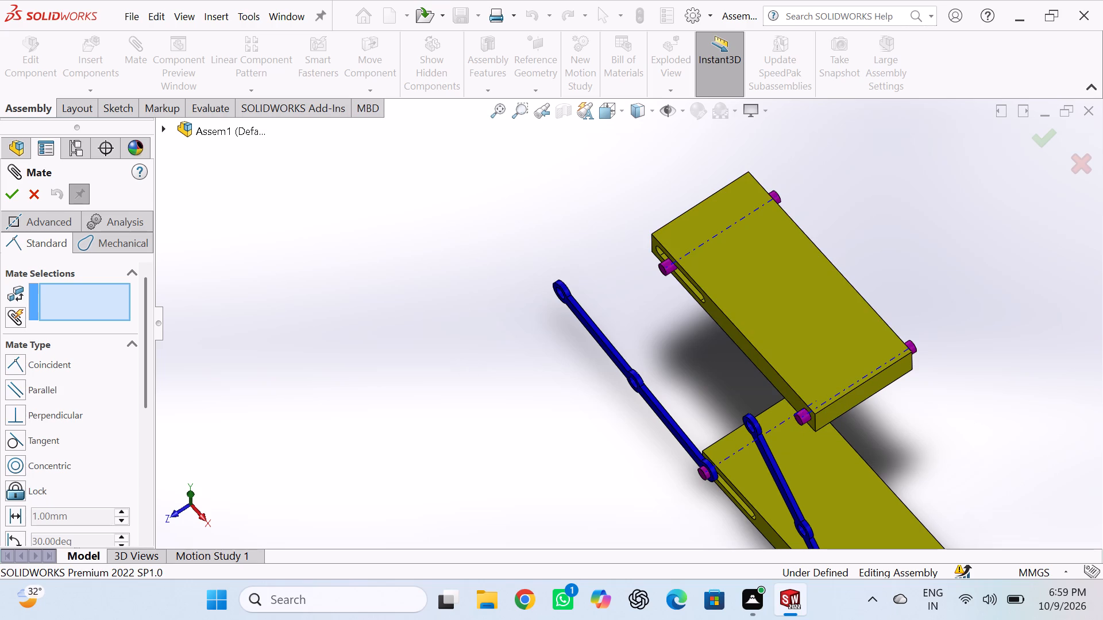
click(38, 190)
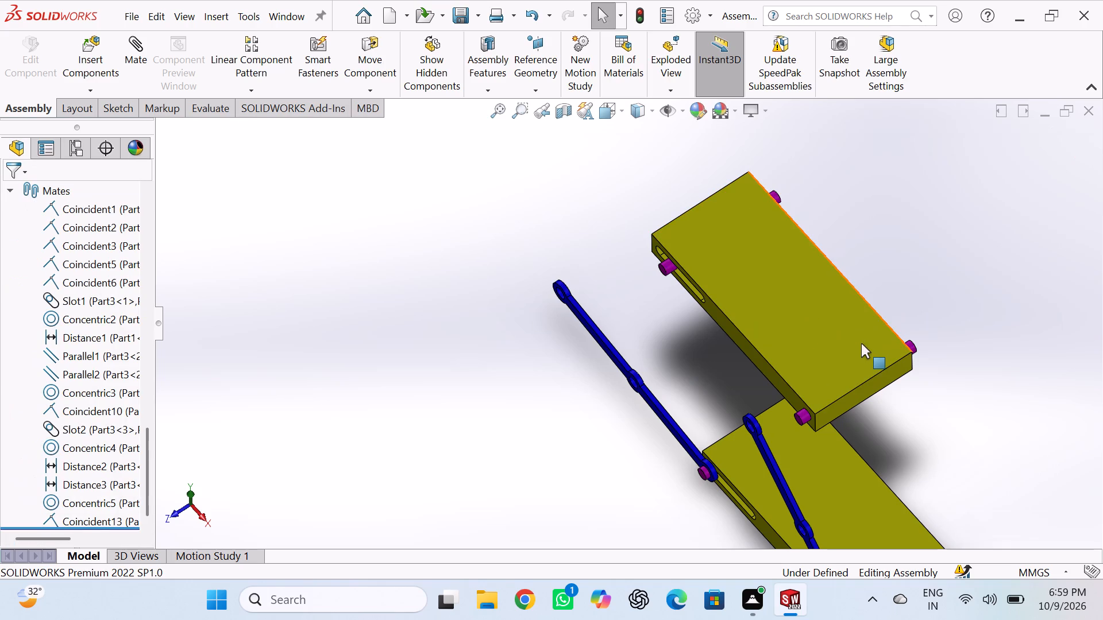
Move the upper Part1 down closer to the lower Part1.
drag(861, 343, 864, 402)
drag(755, 473, 668, 346)
click(519, 389)
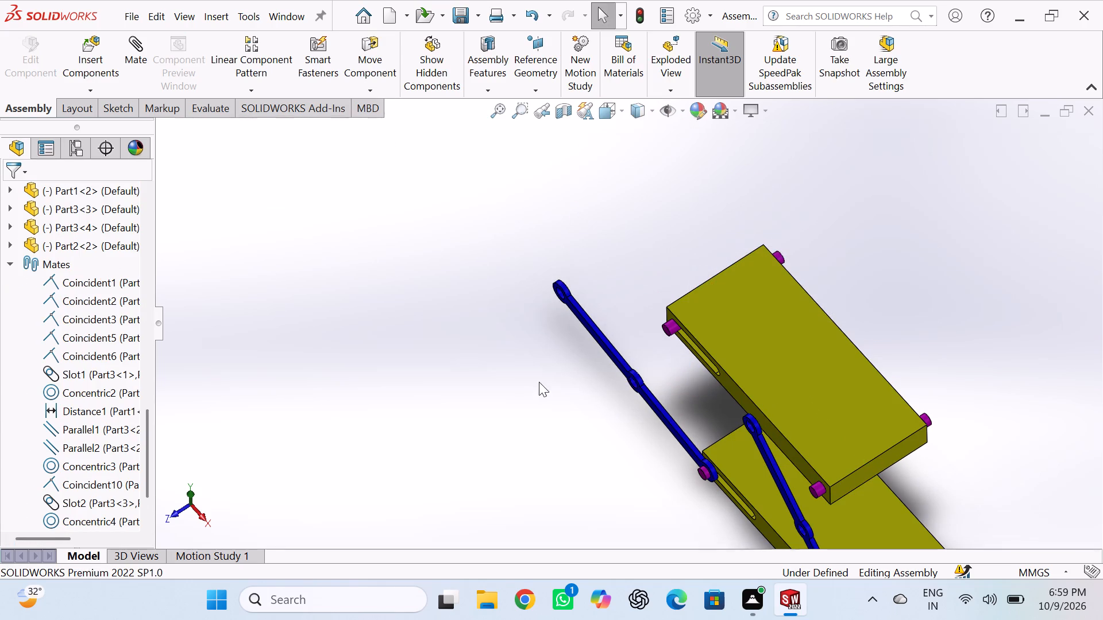
Add a Coincident mate between the short end faces of the upper and lower Part1, at the end opposite the slots.
scroll(32, 16, up, 2)
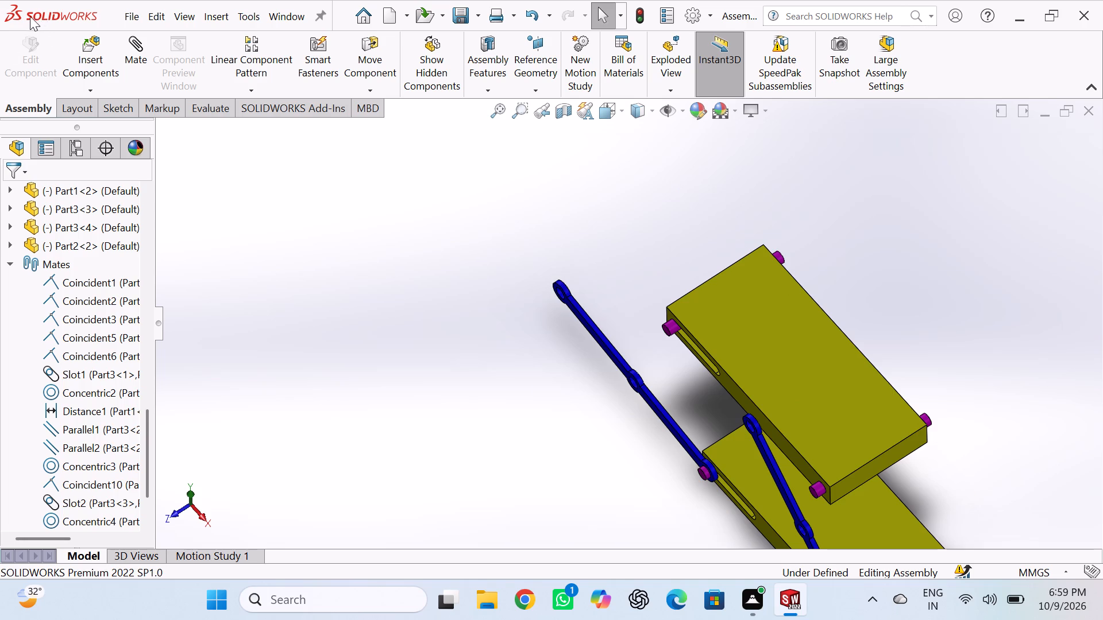
scroll(30, 16, up, 2)
scroll(382, 268, down, 1)
scroll(394, 264, up, 4)
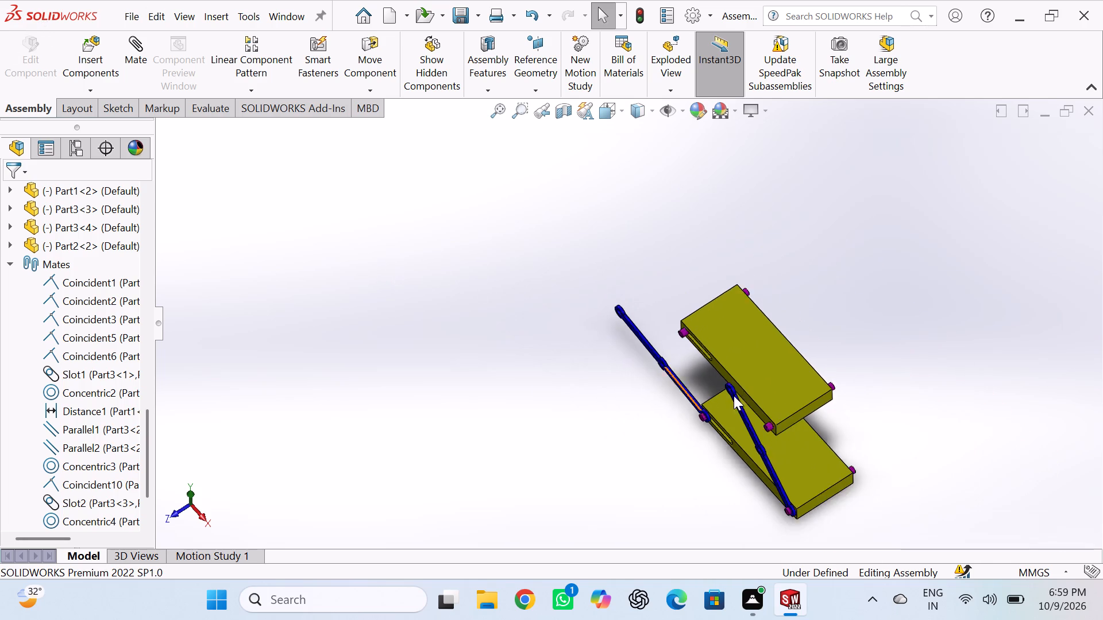
scroll(771, 404, down, 4)
scroll(786, 407, up, 4)
scroll(784, 410, down, 4)
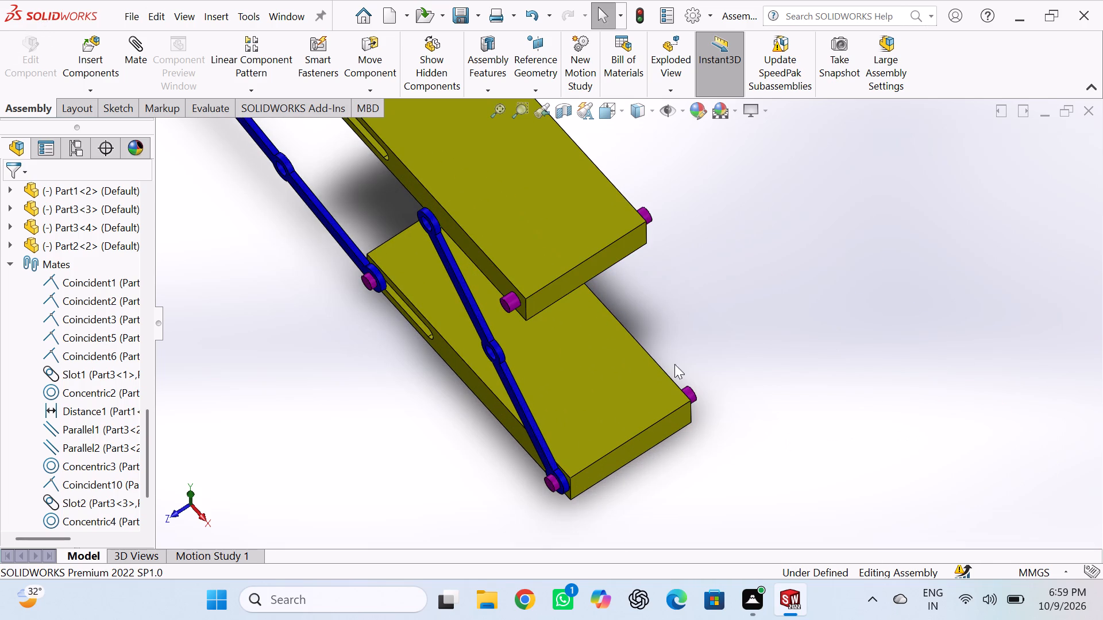
click(732, 235)
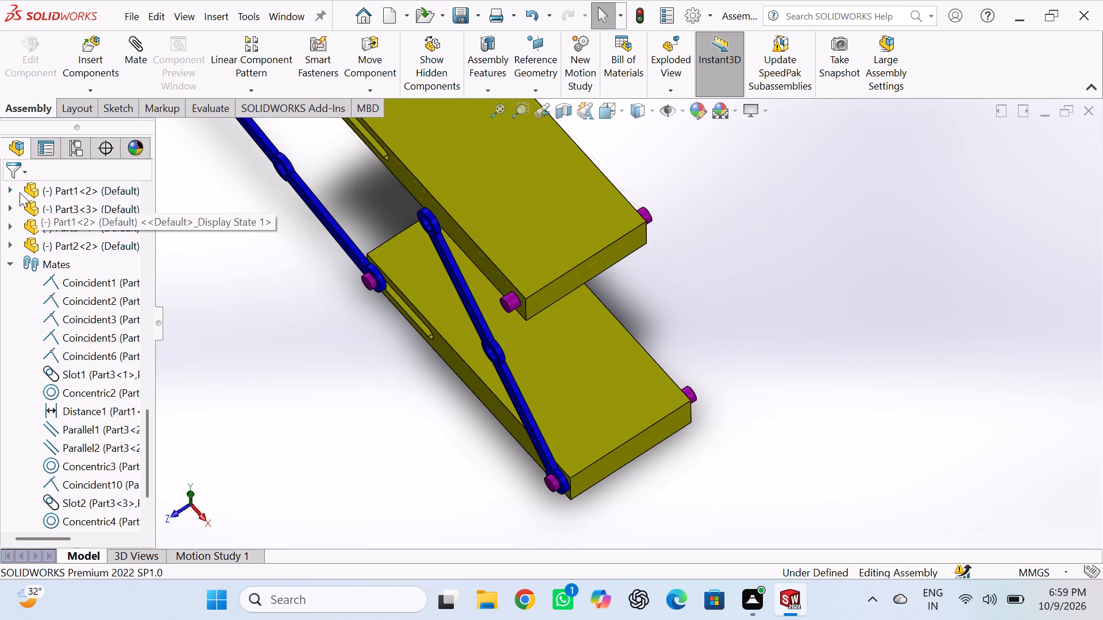
click(129, 44)
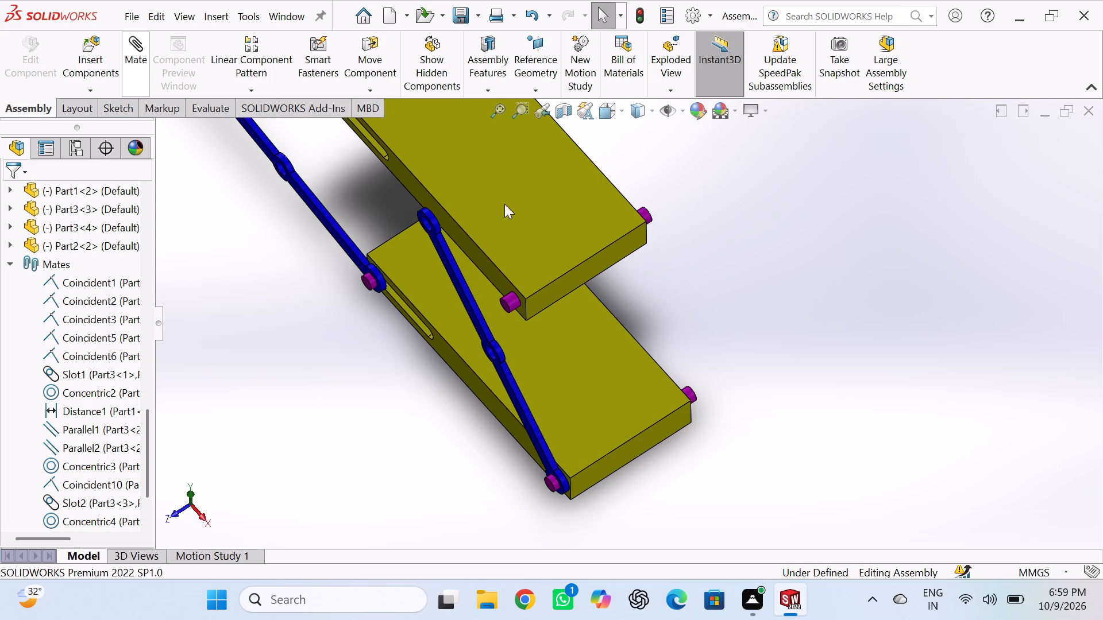
click(601, 263)
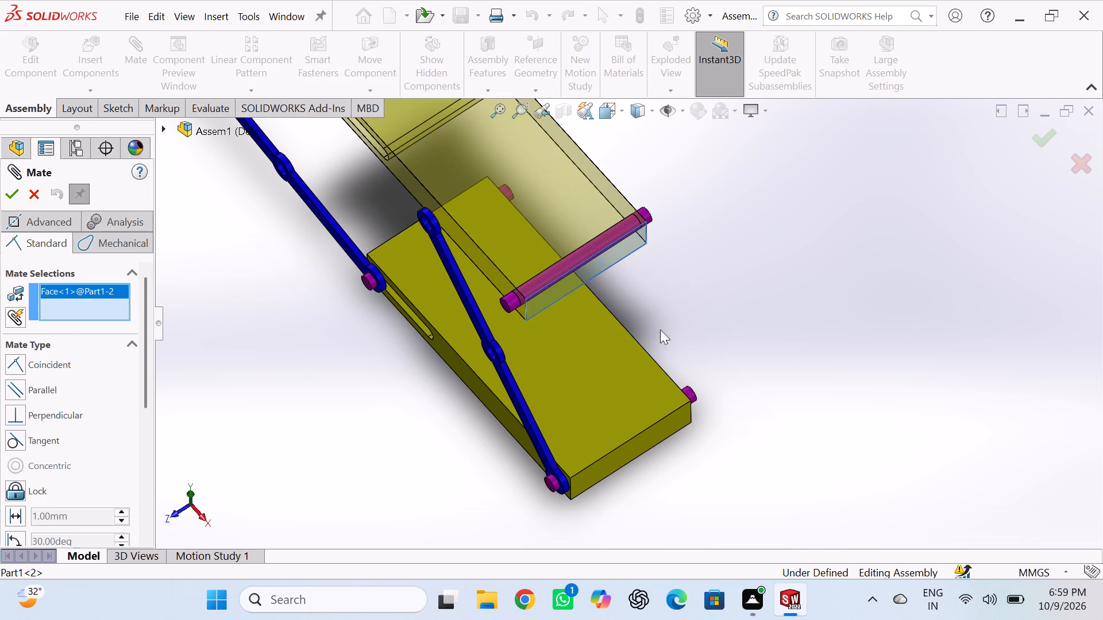
click(657, 432)
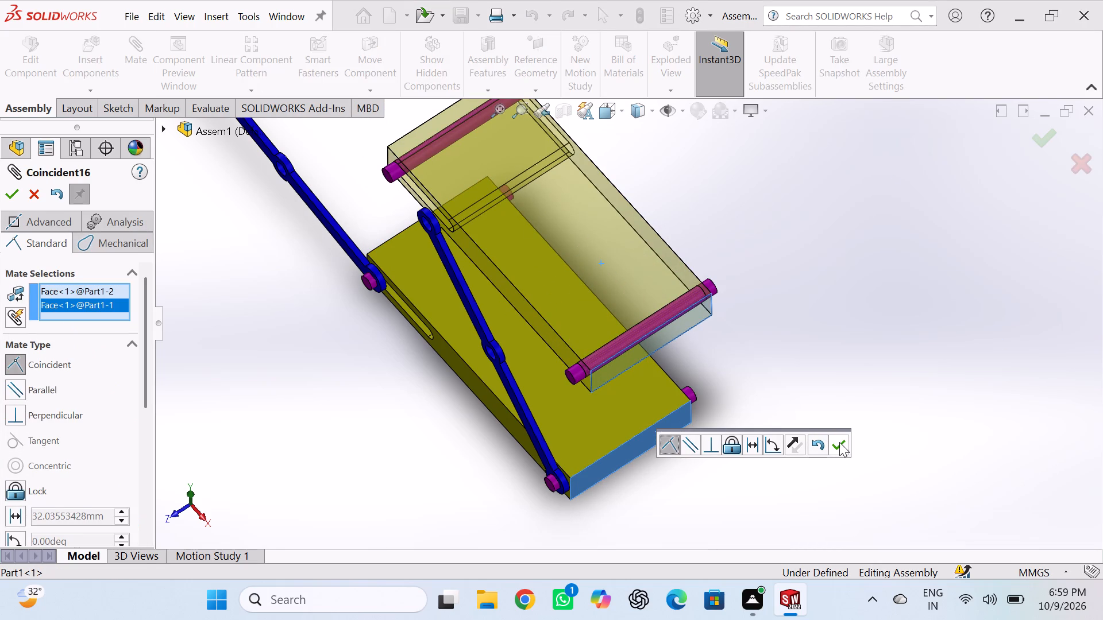
click(839, 442)
Add a Coincident mate between the long slotted side faces of the upper and lower Part1.
click(537, 323)
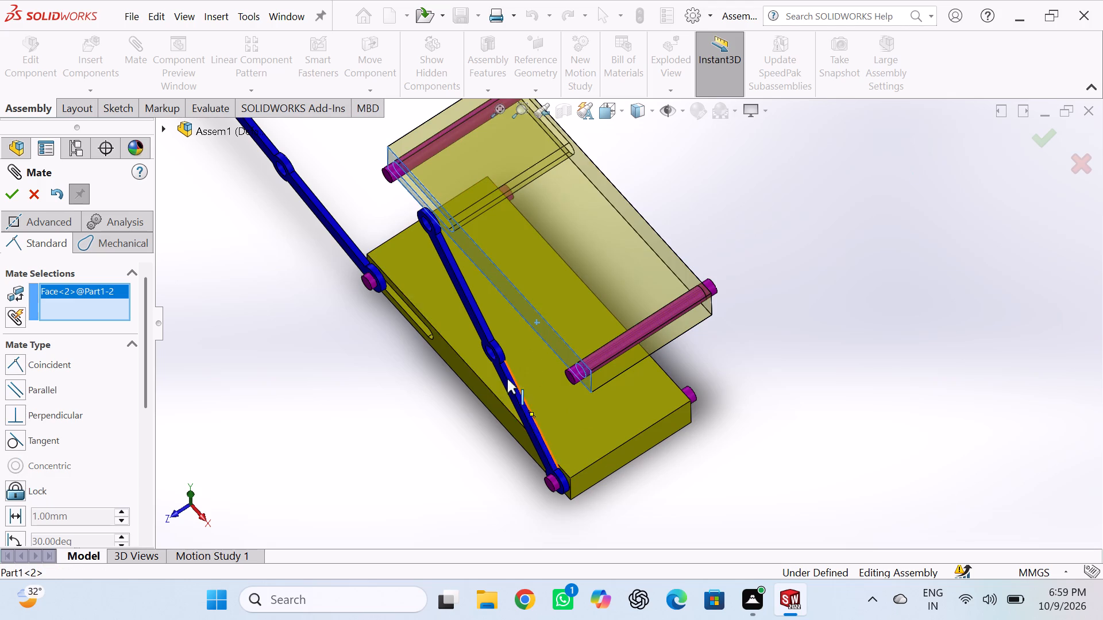
click(497, 404)
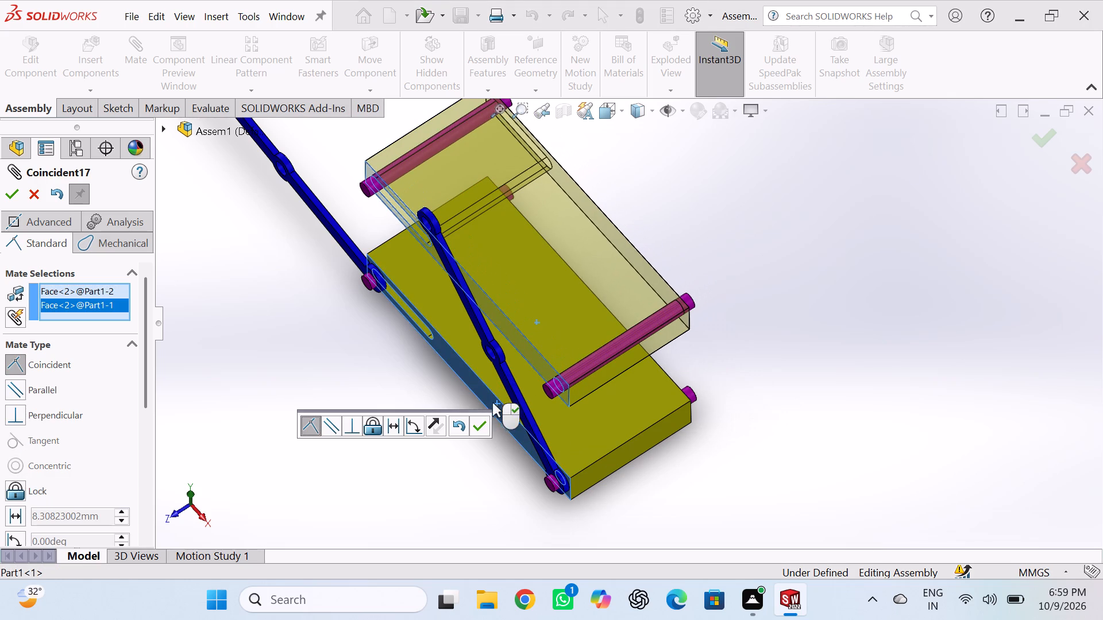
click(482, 421)
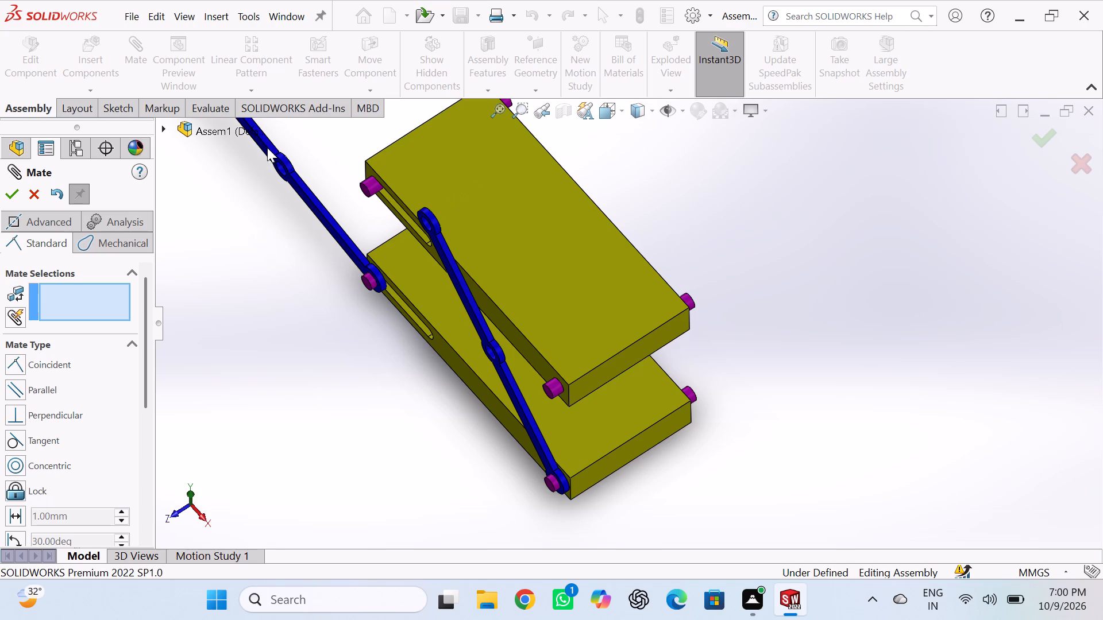
Set up a Distance mate between the lower Part1's top face and the upper Part1's underside.
scroll(334, 239, up, 5)
scroll(467, 241, down, 3)
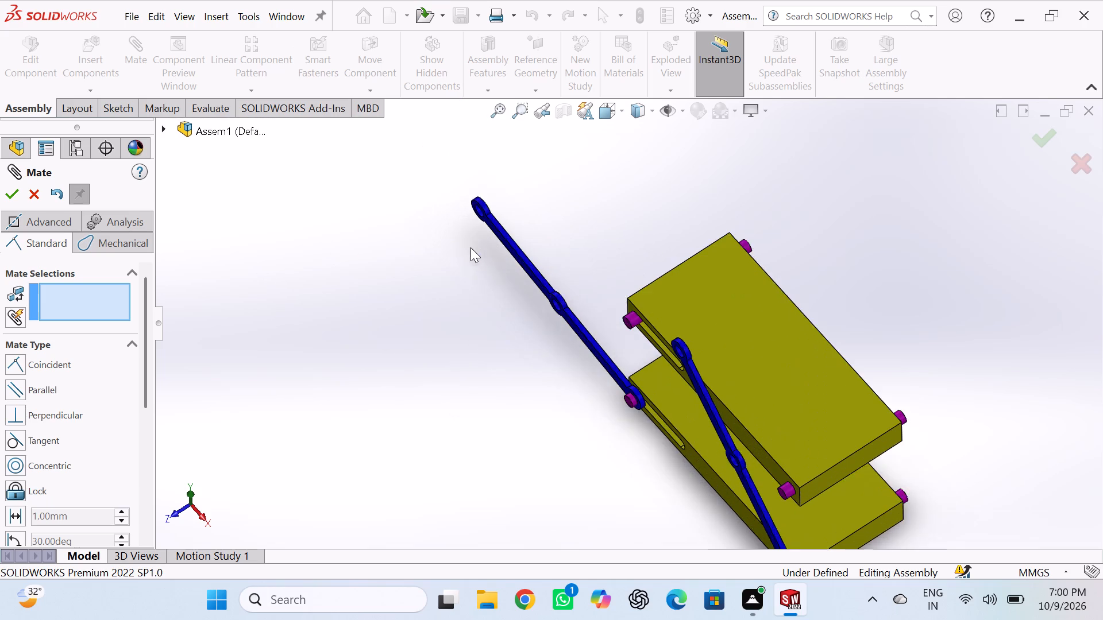
scroll(470, 247, down, 2)
scroll(631, 277, up, 3)
scroll(669, 330, up, 3)
scroll(755, 385, down, 5)
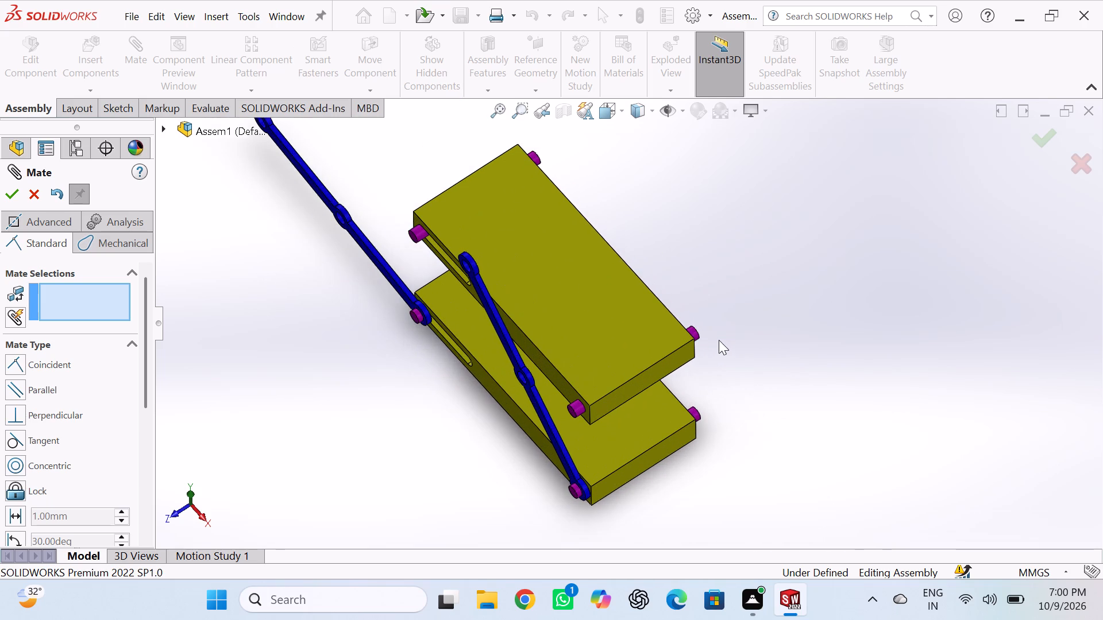
scroll(537, 339, up, 3)
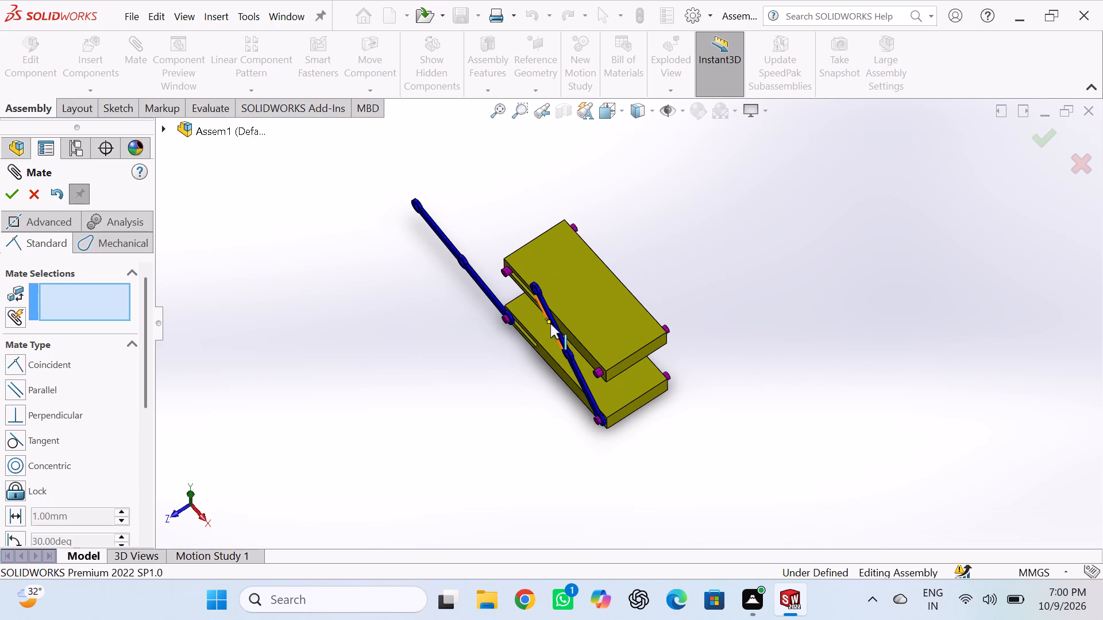
click(539, 327)
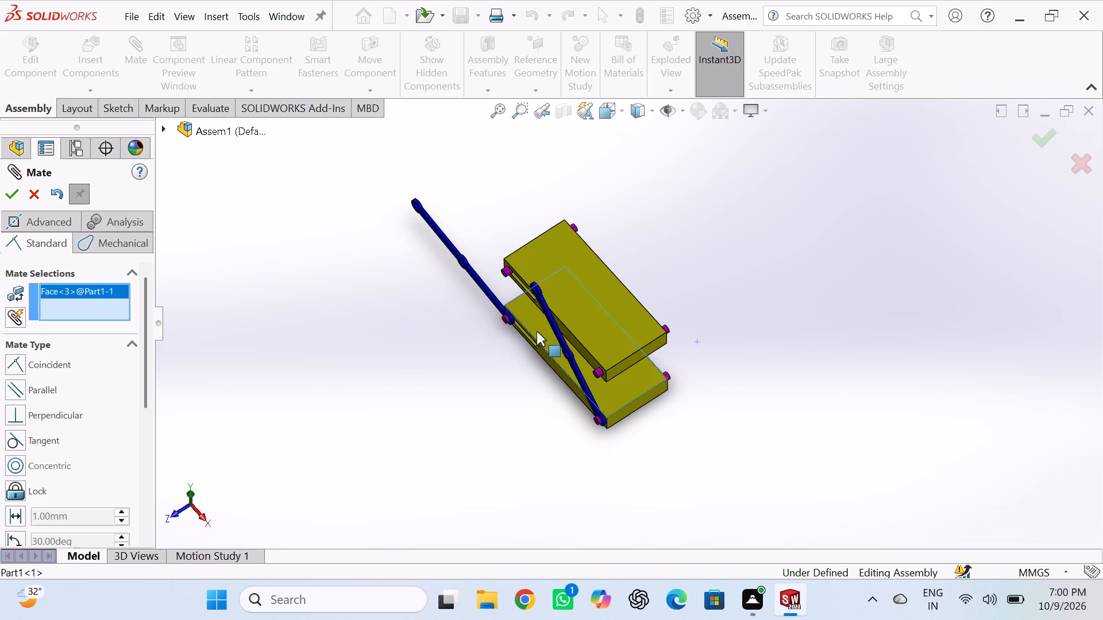
middle_drag(522, 425, 519, 305)
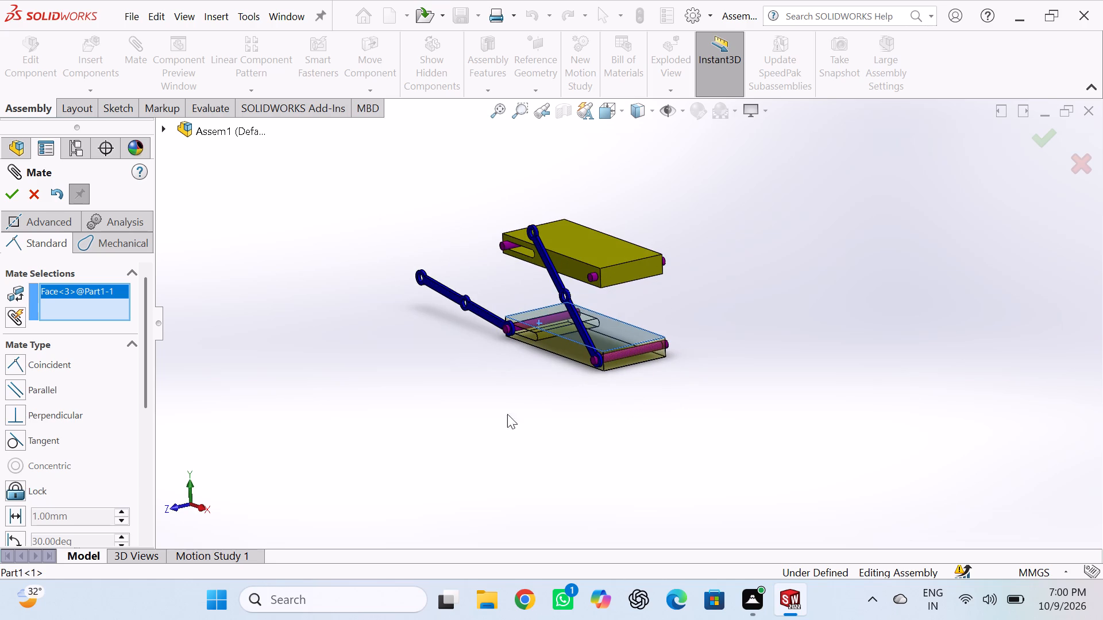
middle_drag(506, 410, 487, 299)
click(564, 215)
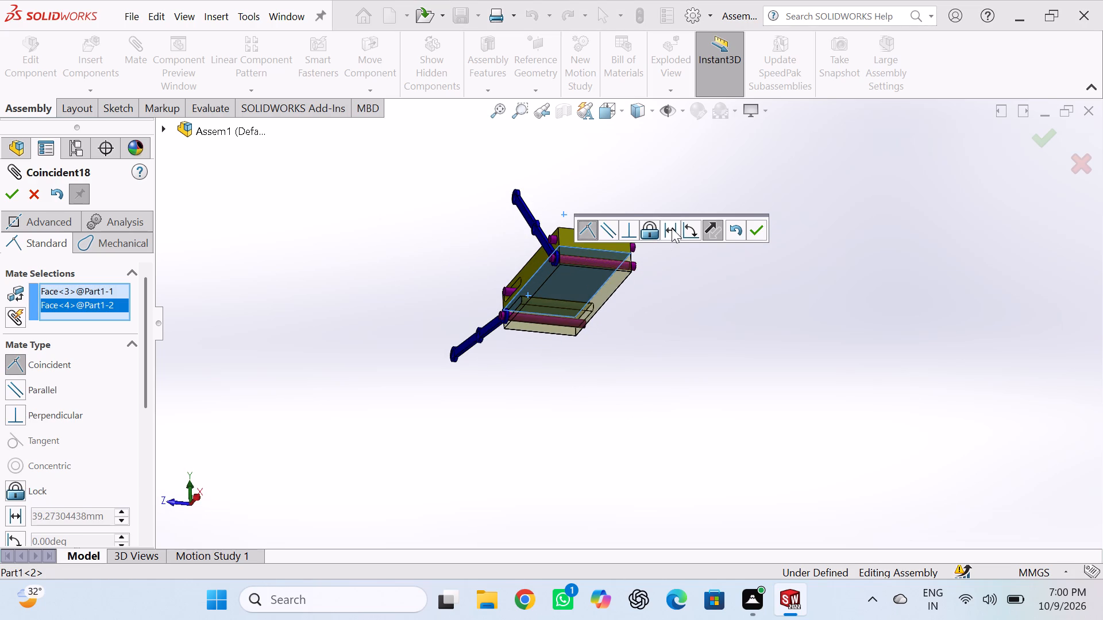
click(672, 228)
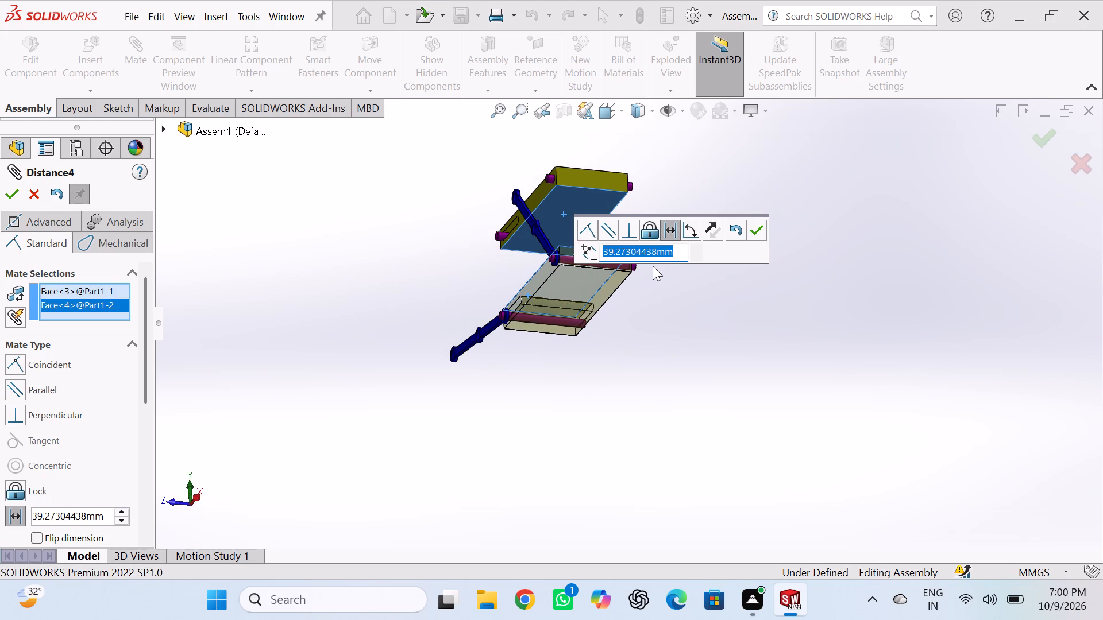
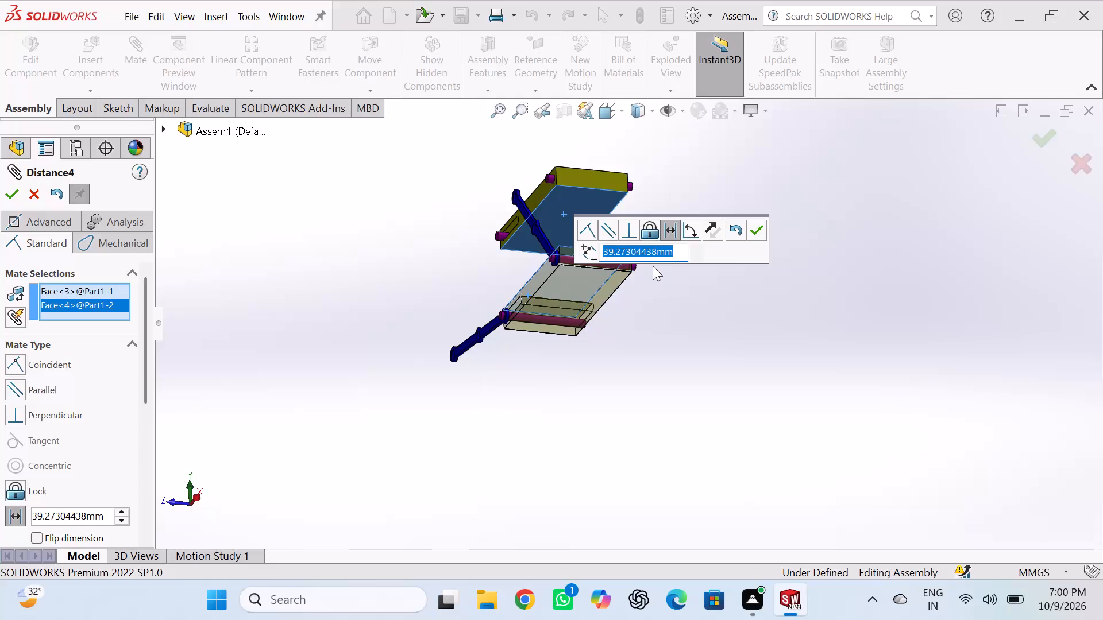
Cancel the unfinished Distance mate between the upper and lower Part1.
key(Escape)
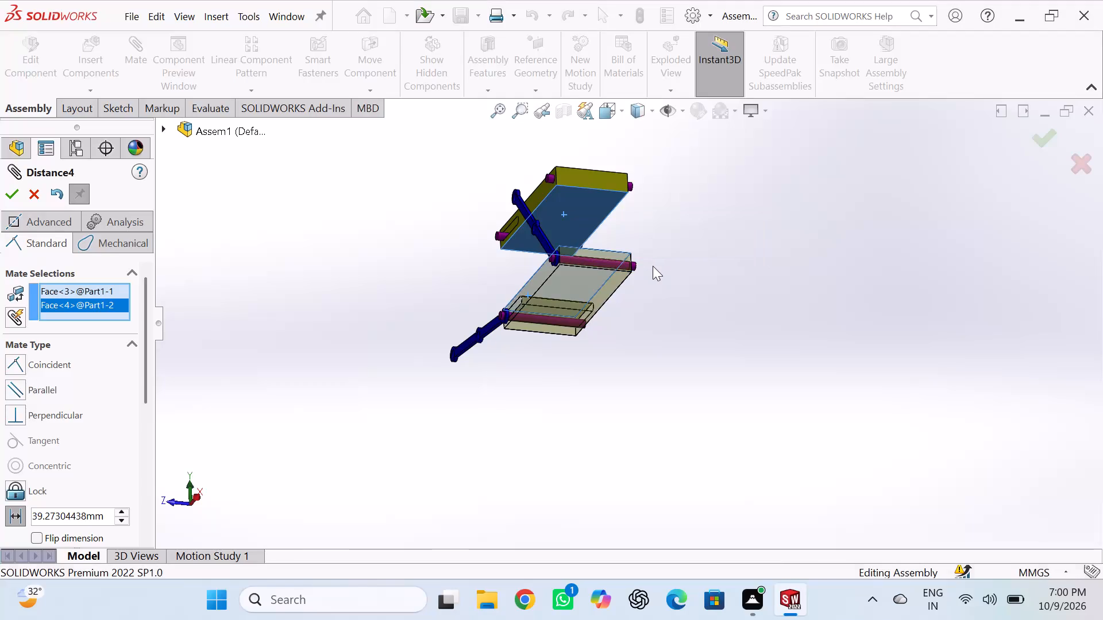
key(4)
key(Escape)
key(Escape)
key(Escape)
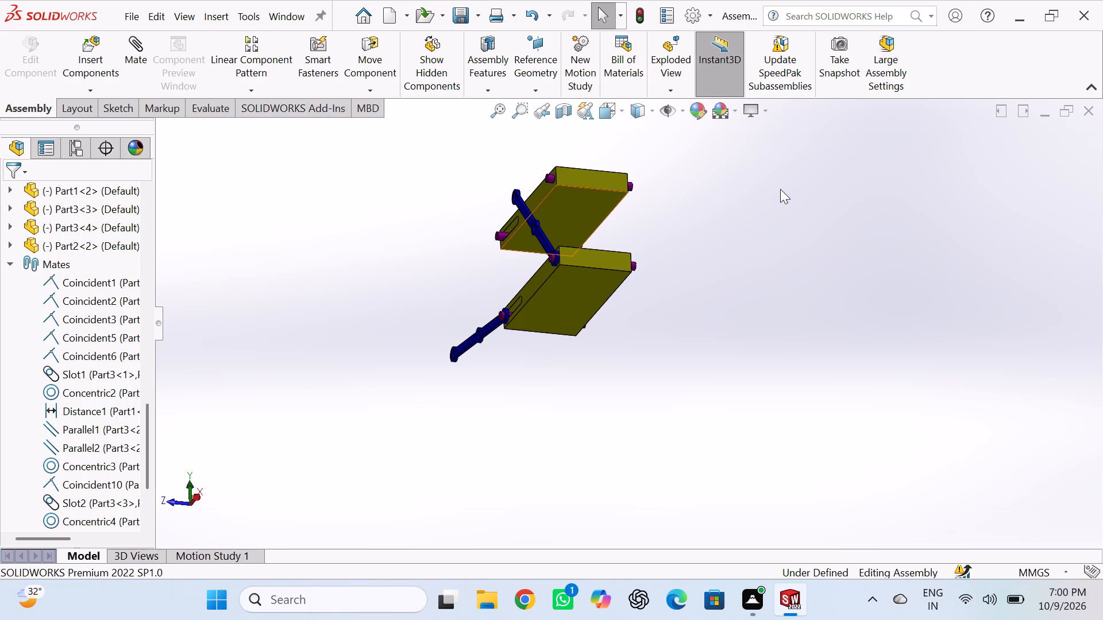
Add a Concentric mate between the free end hole of Part2<2> and the upper Part1's pin at the end opposite the slot.
scroll(569, 229, up, 4)
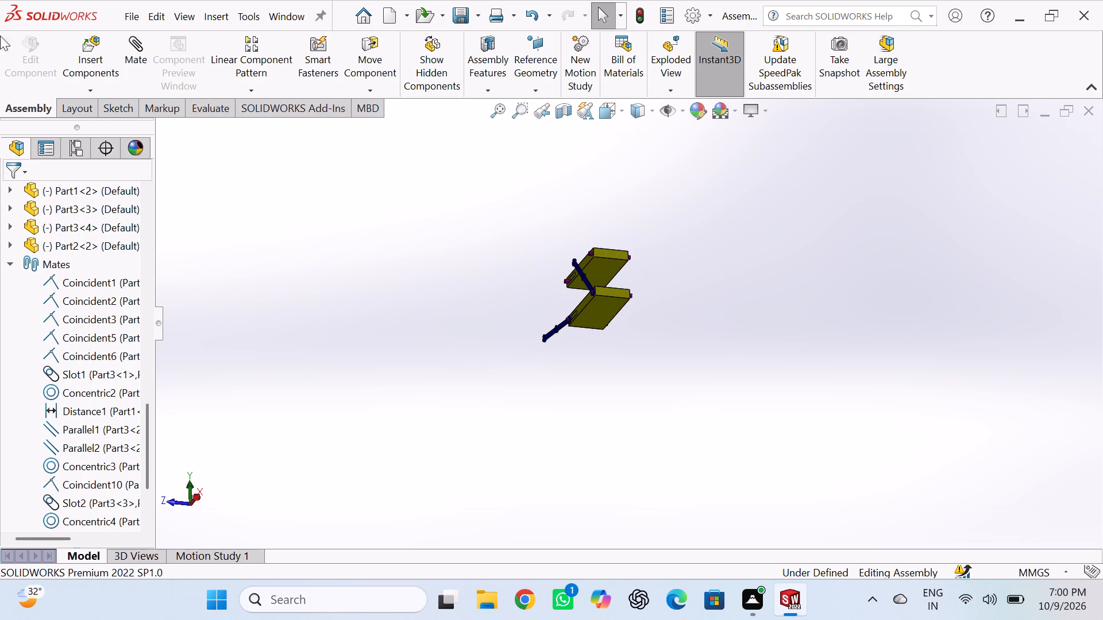
key(ctrl+7)
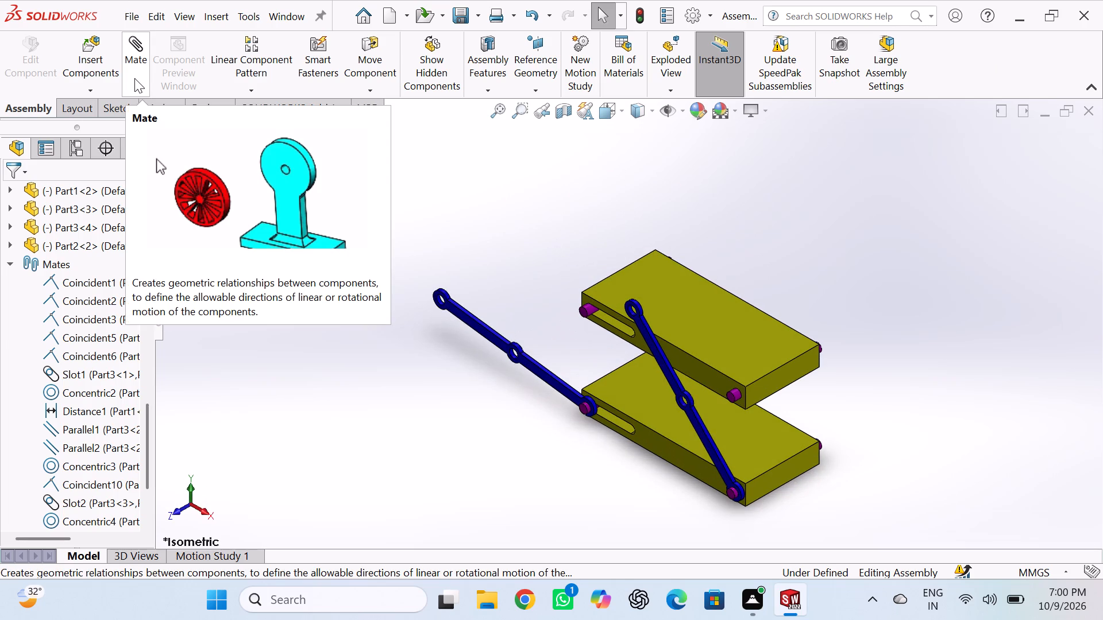
click(134, 76)
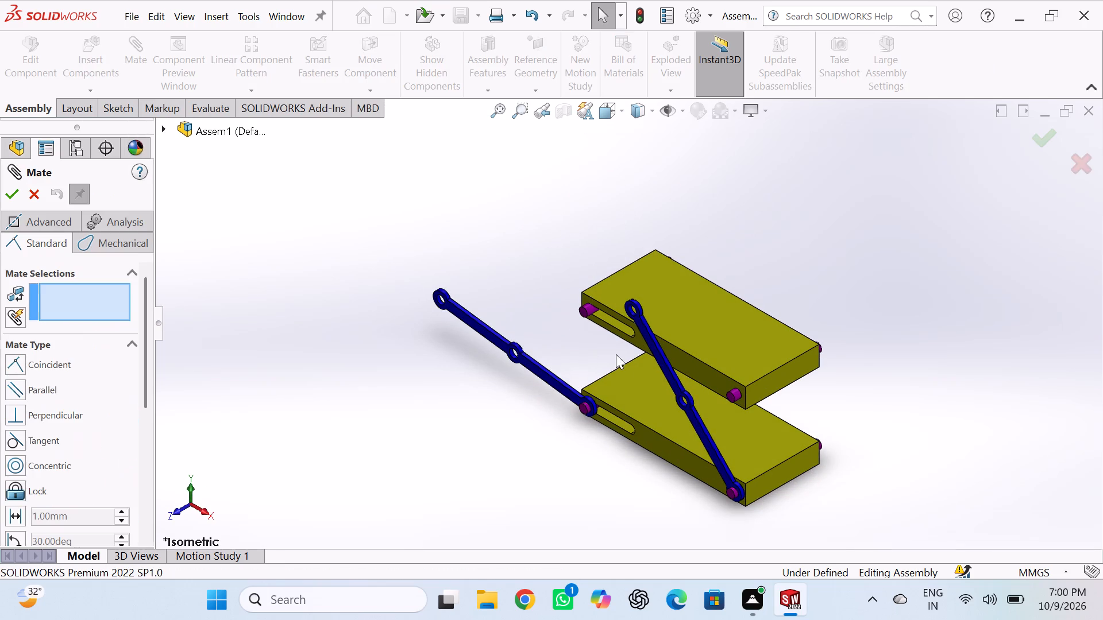
scroll(437, 309, down, 6)
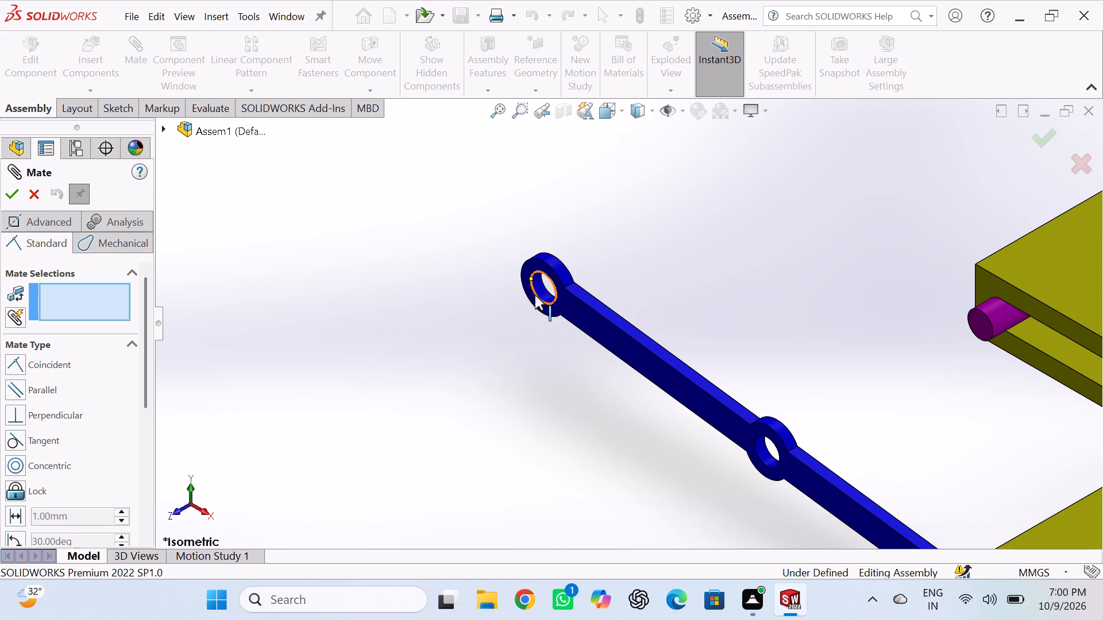
click(537, 292)
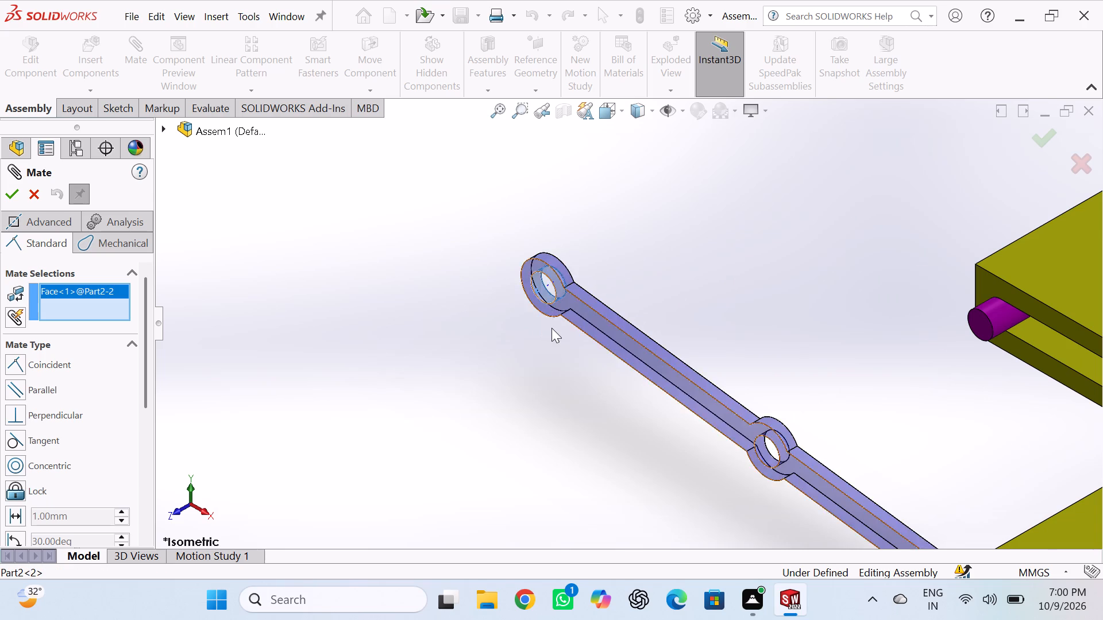
scroll(551, 328, up, 8)
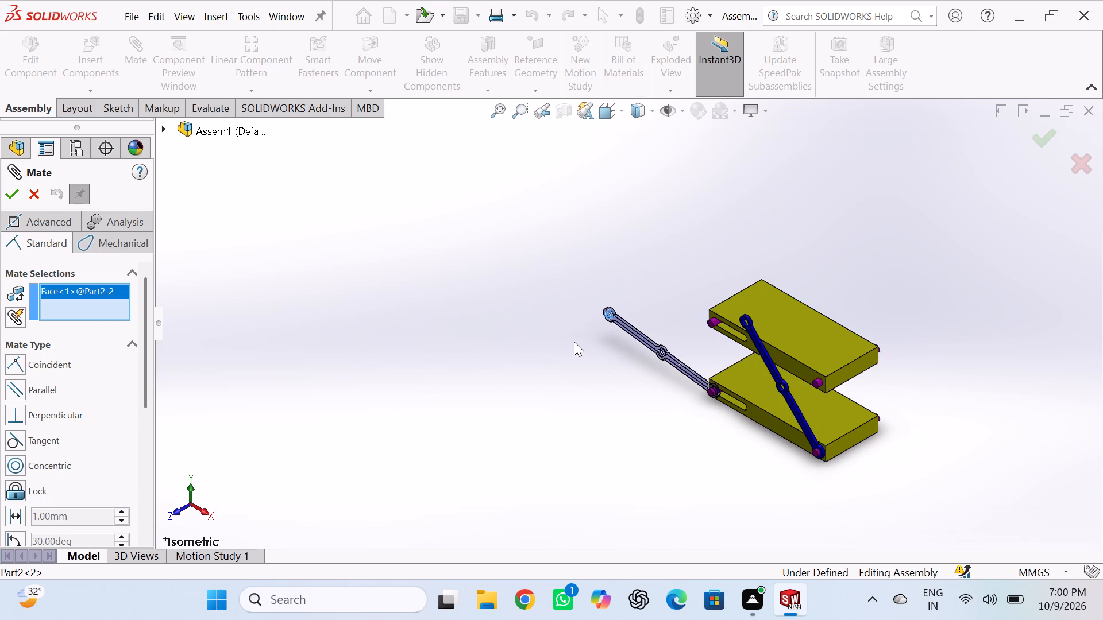
scroll(847, 375, down, 4)
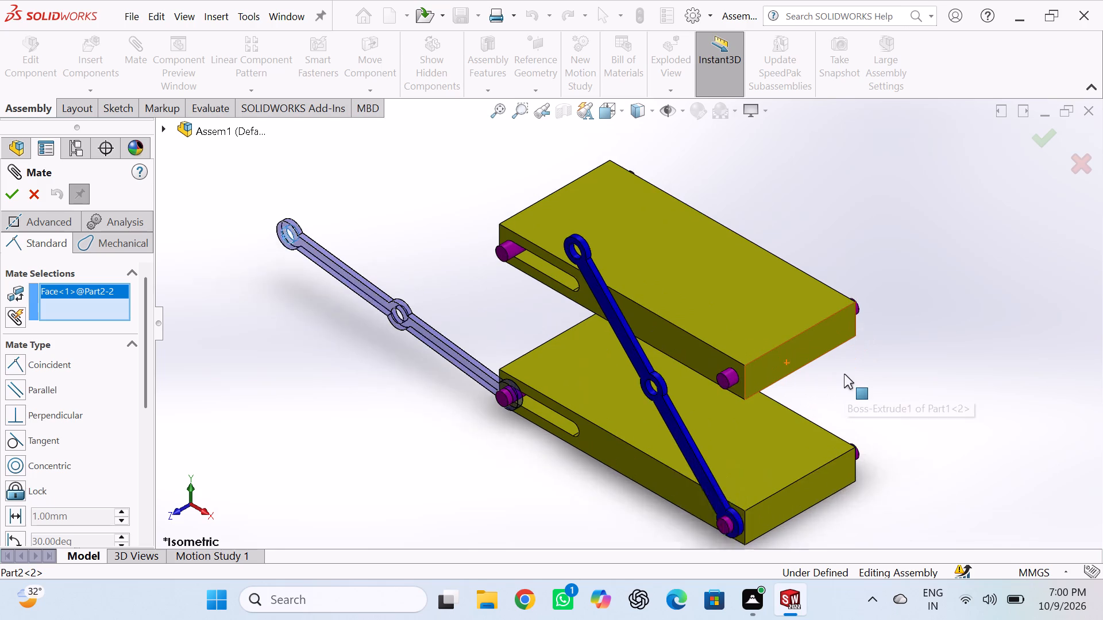
scroll(844, 374, down, 1)
click(699, 380)
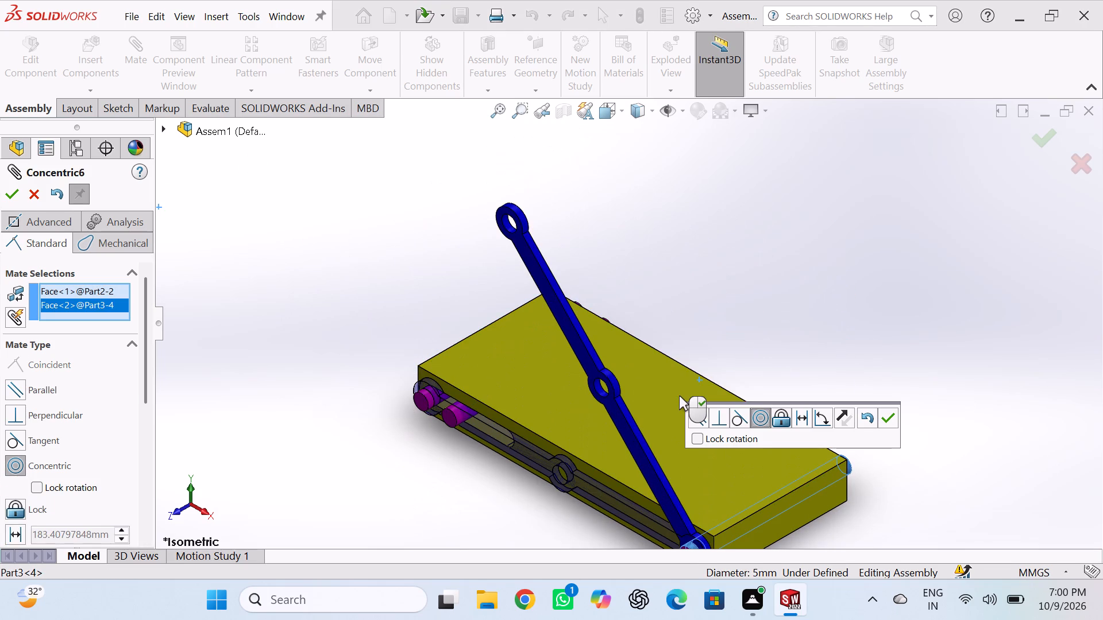
click(891, 417)
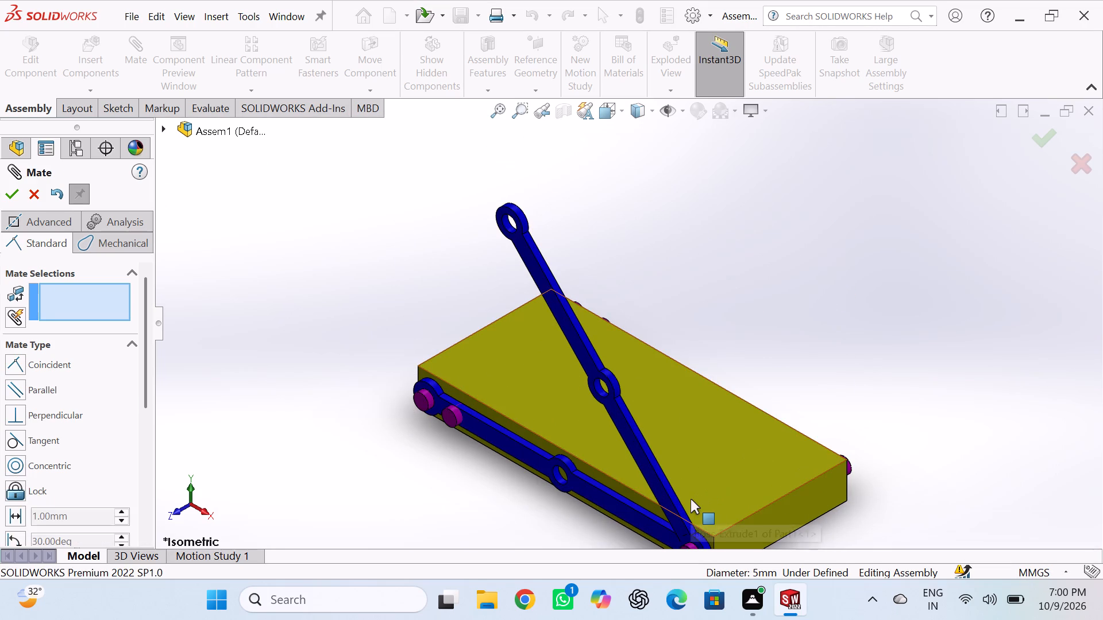
Move Part1<2> back above the lower Part1 so the two Part2 links cross in an X.
drag(691, 499, 701, 362)
drag(706, 505, 705, 444)
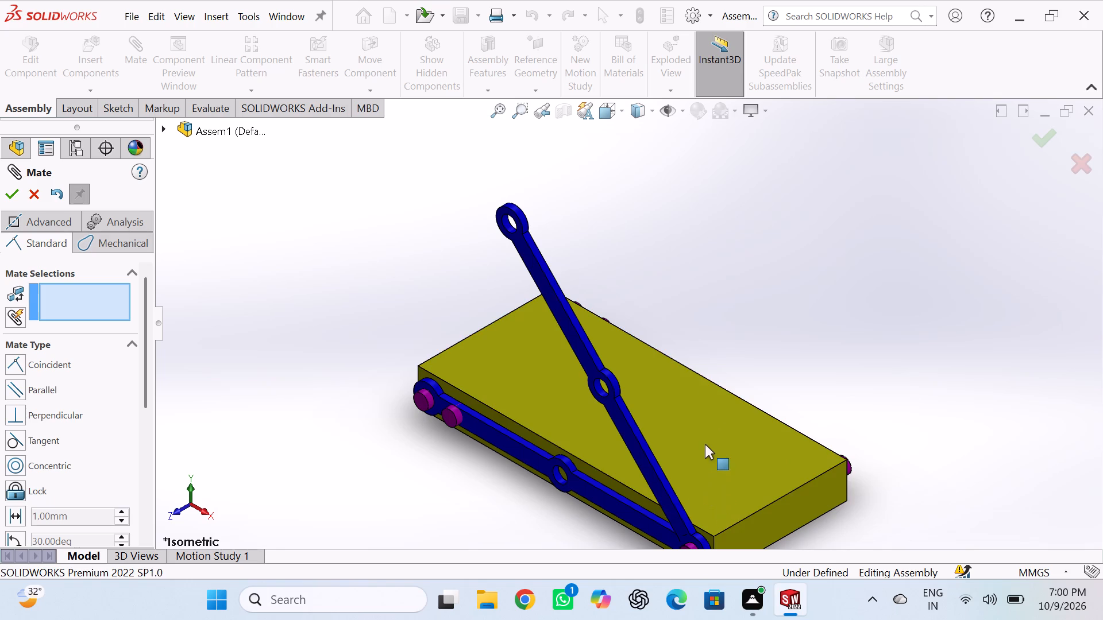
drag(705, 444, 706, 405)
scroll(705, 406, up, 6)
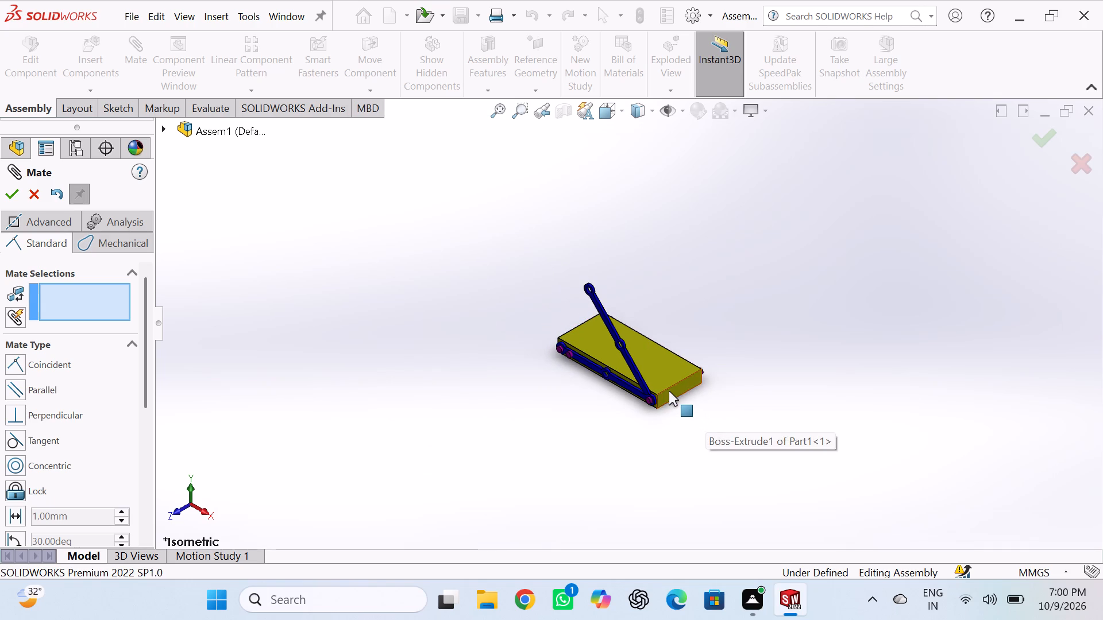
drag(669, 391, 668, 341)
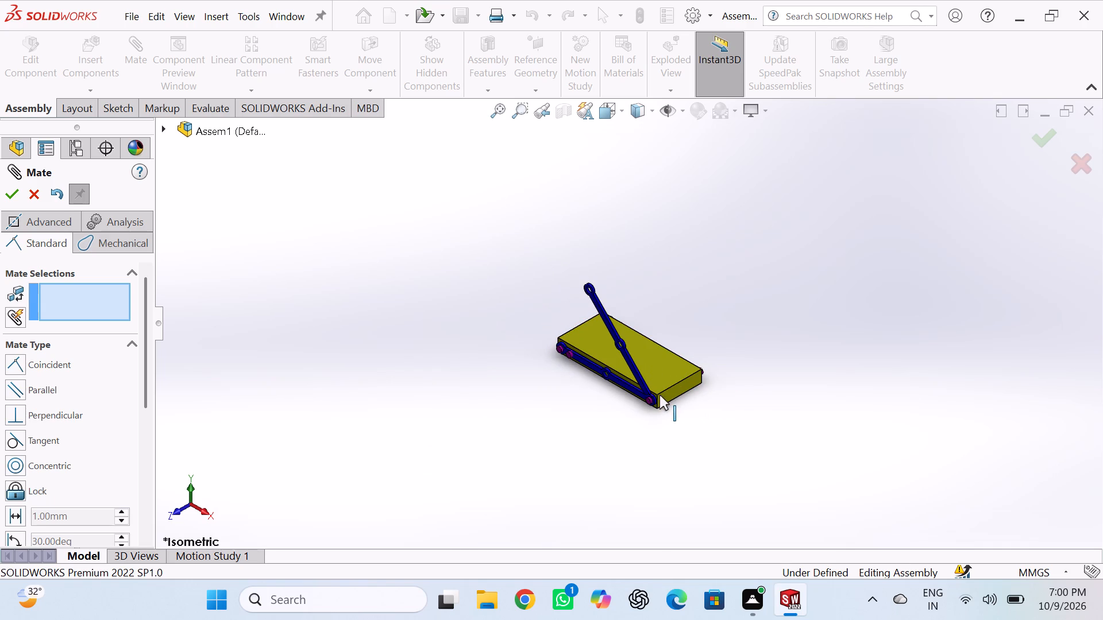
drag(663, 391, 674, 471)
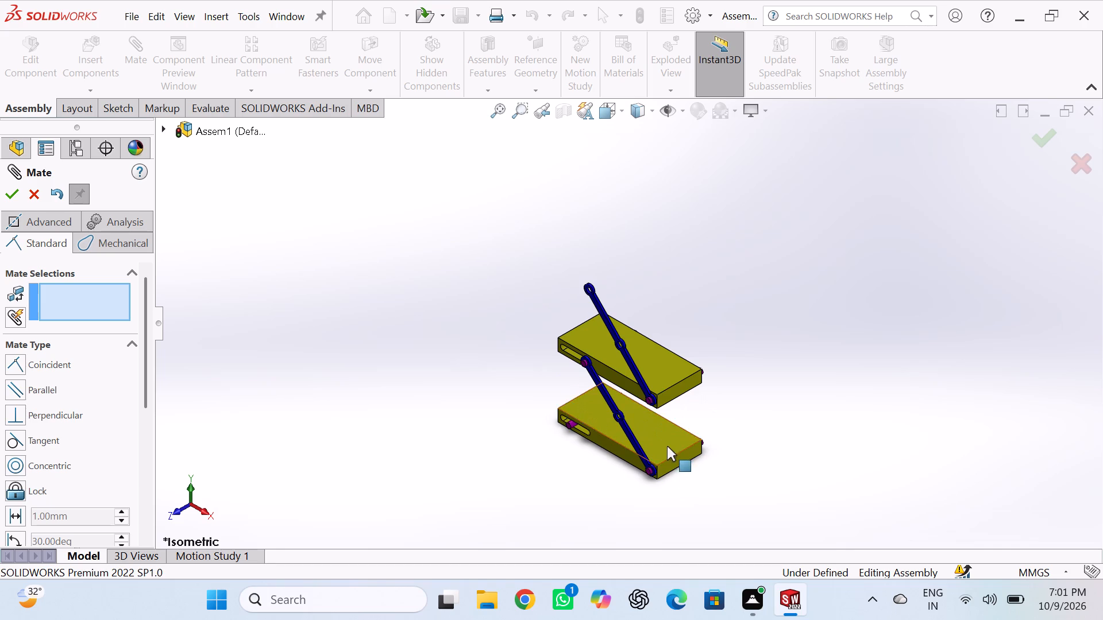
scroll(667, 445, up, 4)
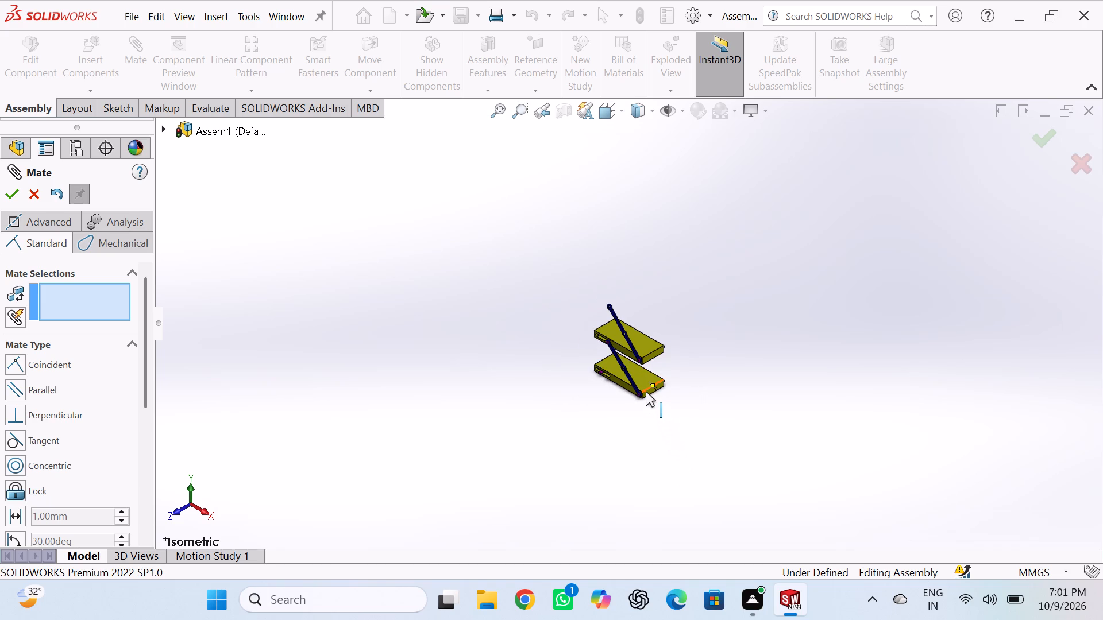
drag(647, 388, 645, 254)
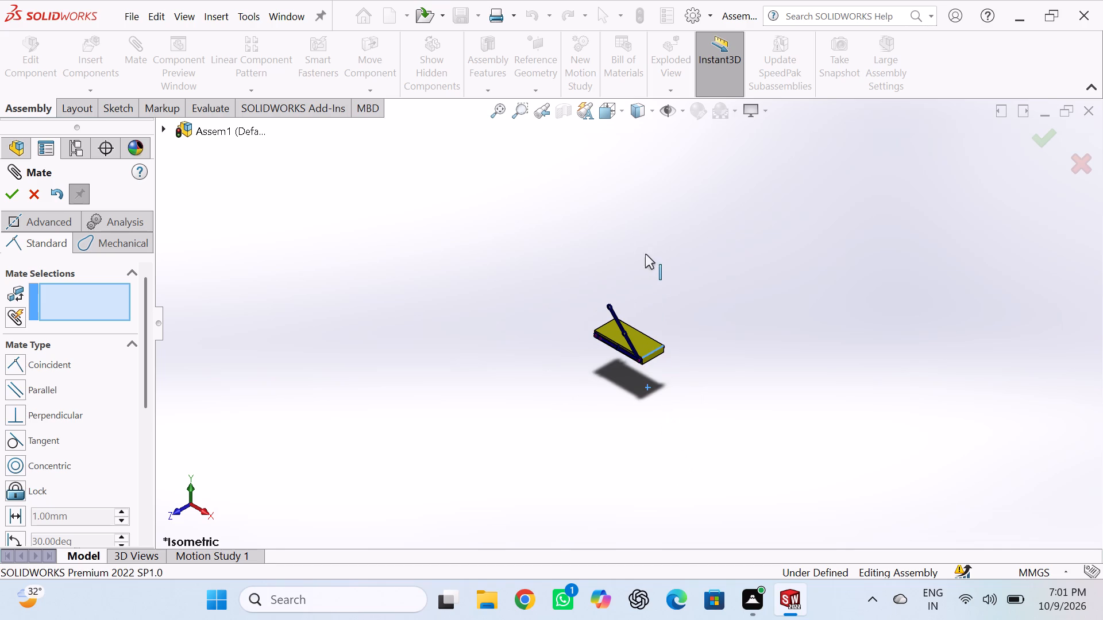
drag(645, 254, 633, 168)
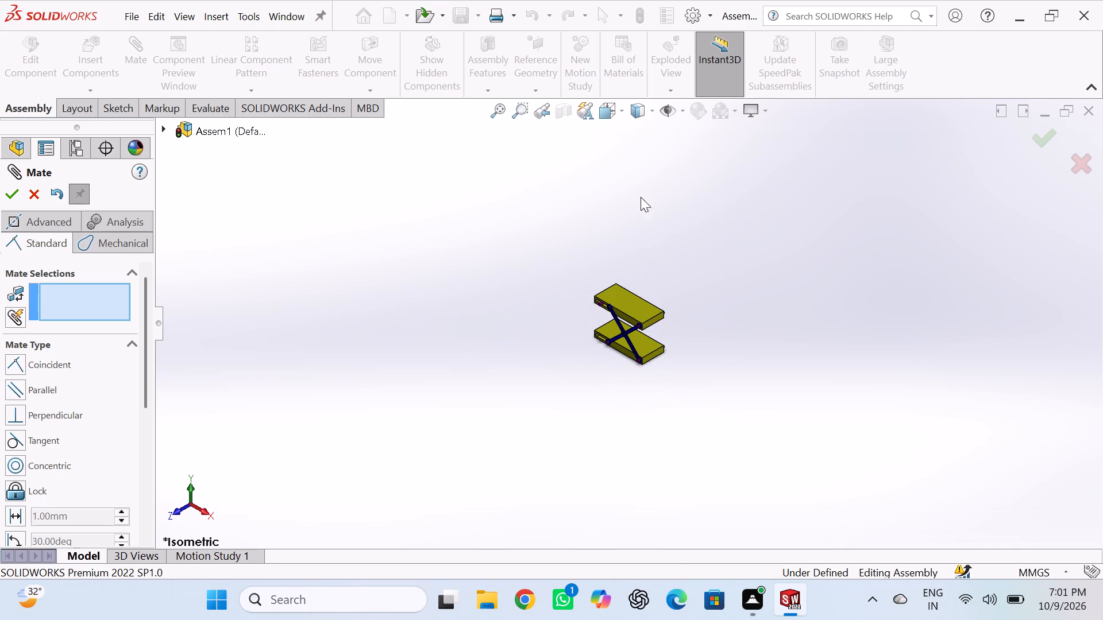
Add a Concentric mate between the upper slot pin Part3<3> and the free end hole of Part2<1>, and finish mating.
scroll(645, 327, up, 4)
scroll(643, 325, down, 6)
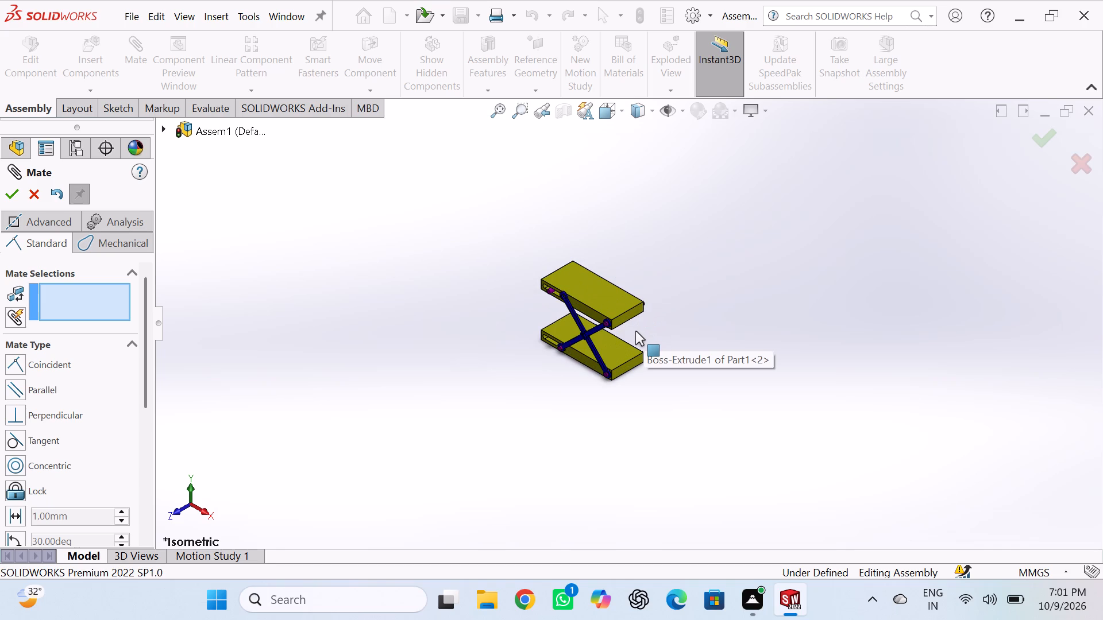
click(635, 331)
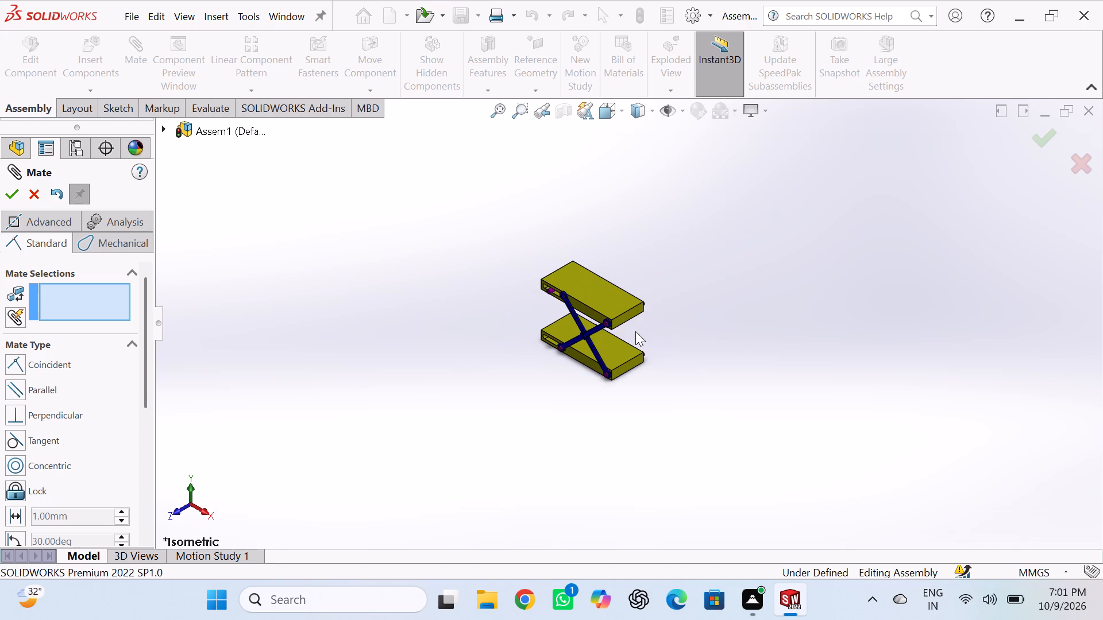
key(ctrl+7)
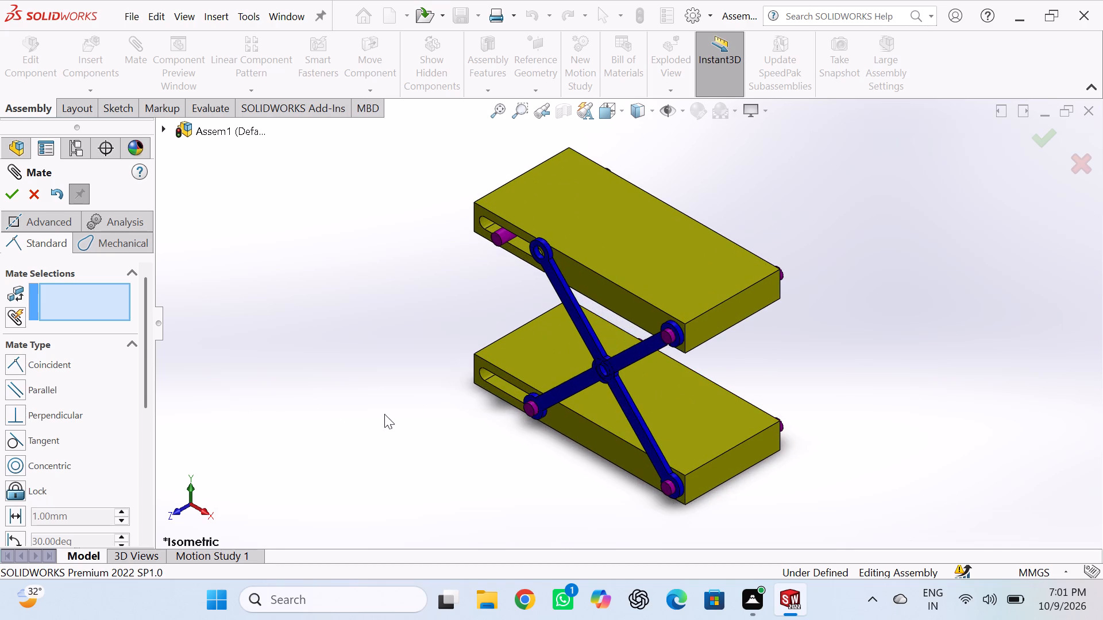
click(503, 239)
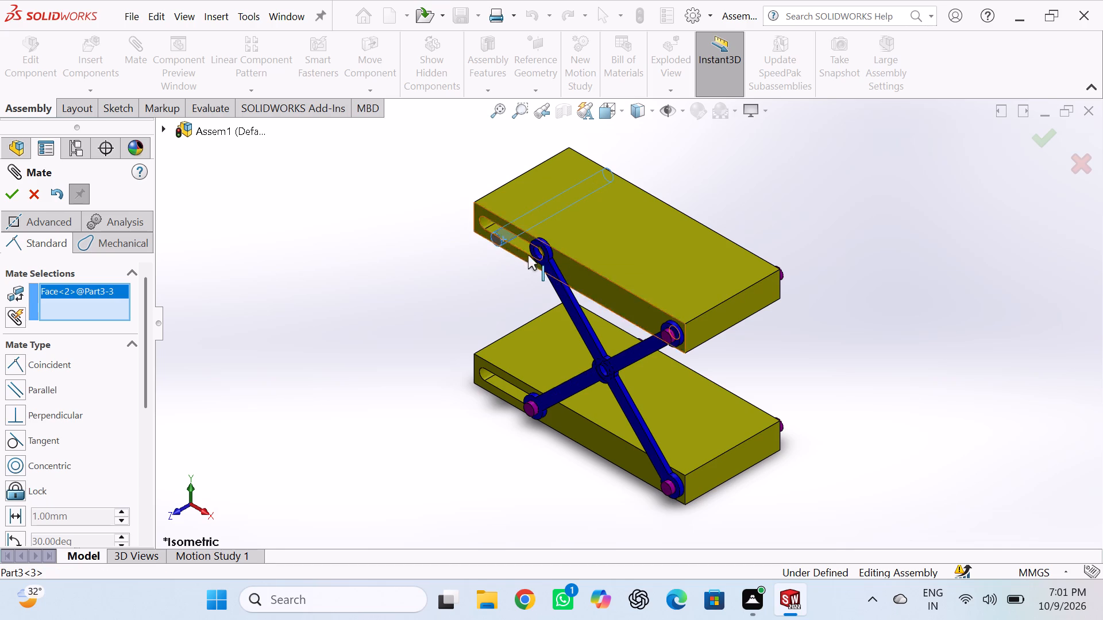
scroll(533, 251, down, 5)
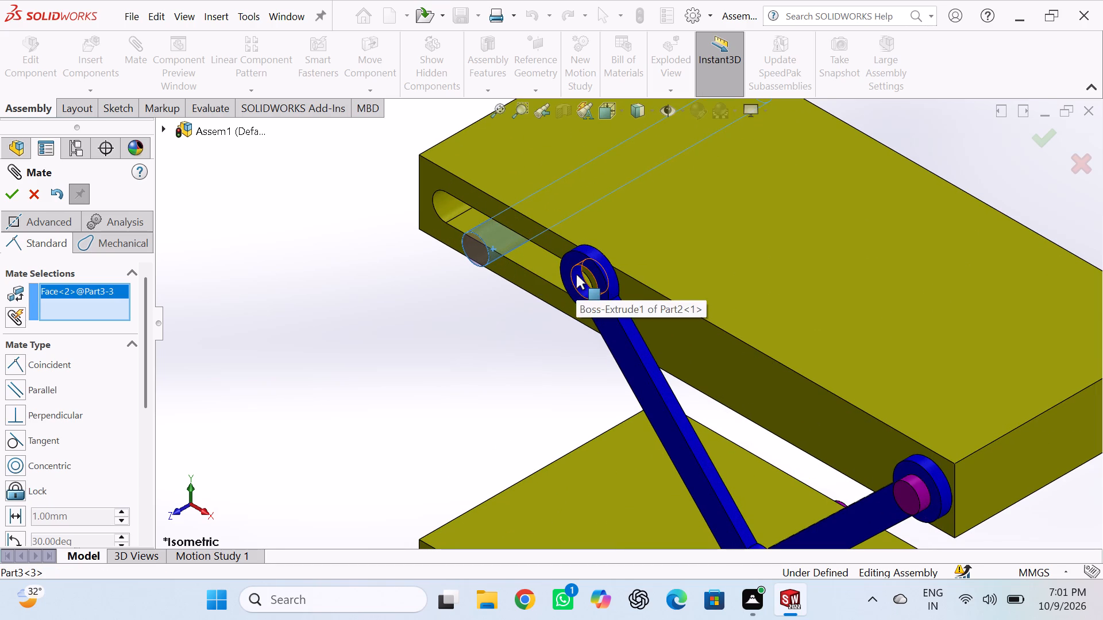
click(576, 274)
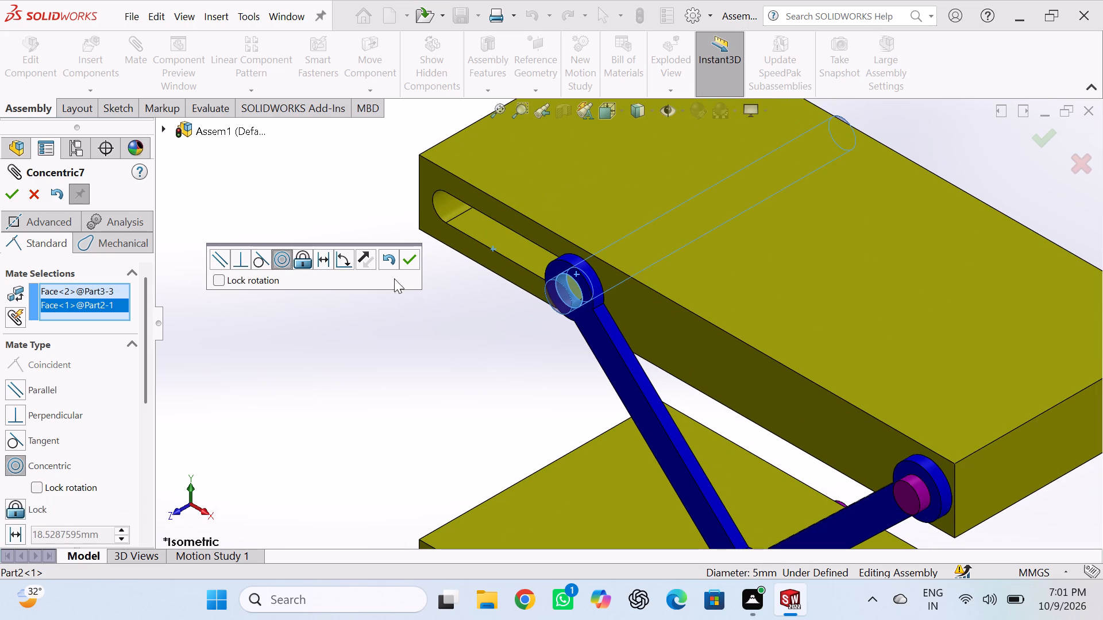
click(409, 256)
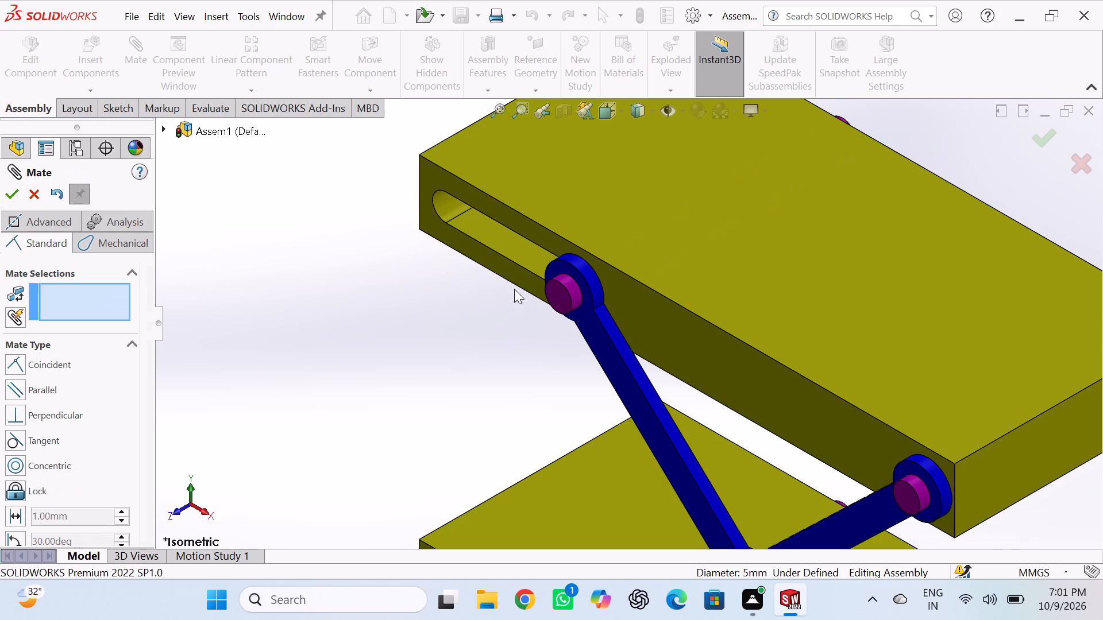
scroll(565, 297, up, 6)
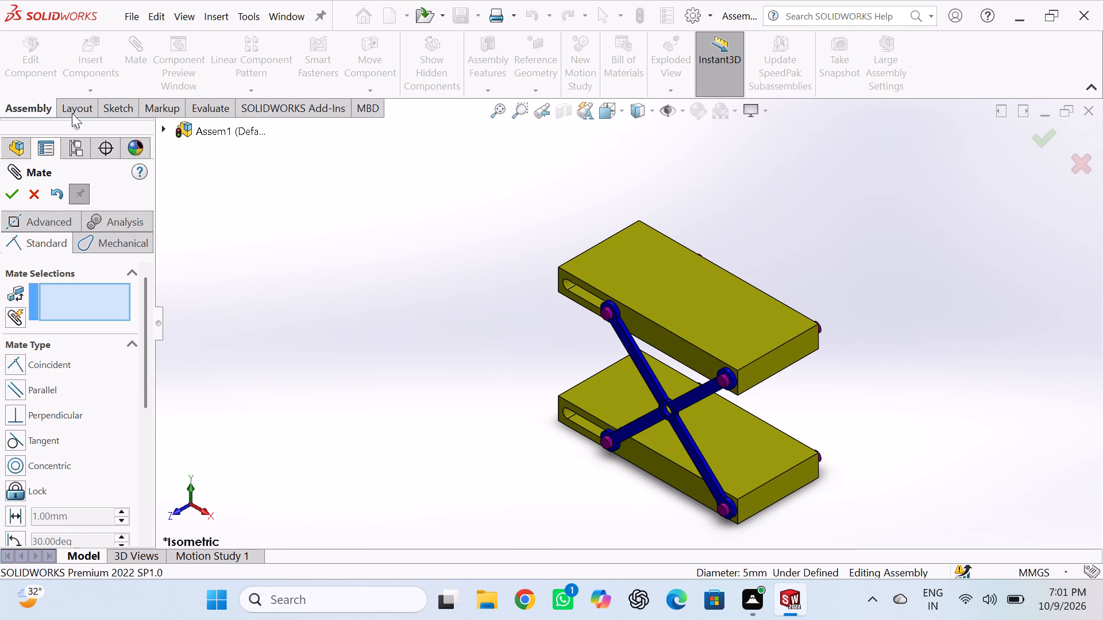
click(7, 192)
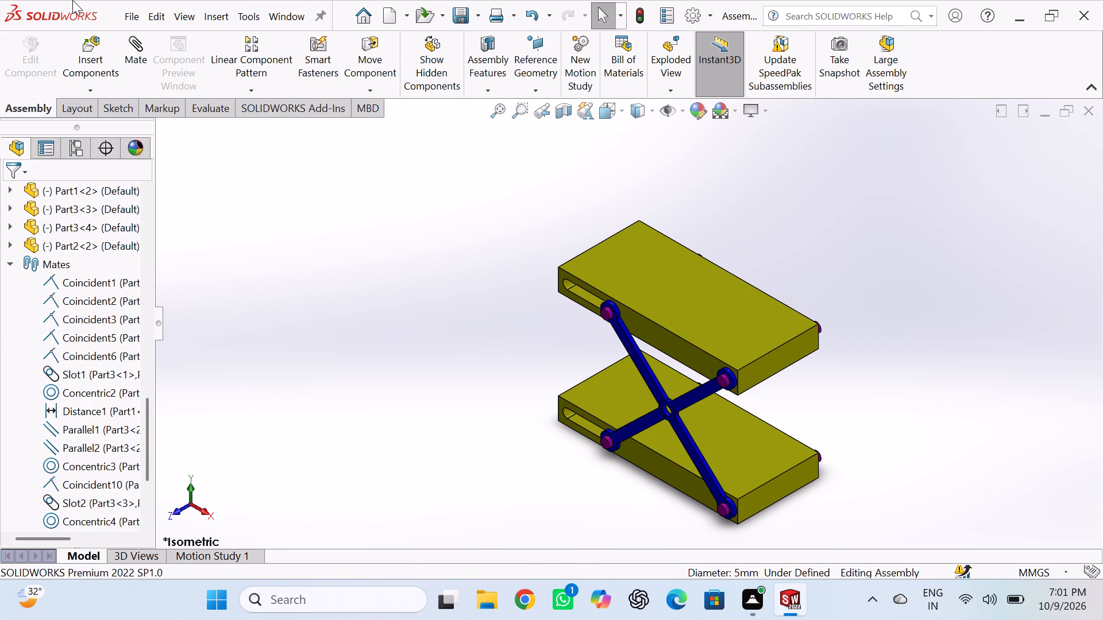
Move the crossed Part2 links to test the scissor motion, ending with the upper Part1 lowered and the pins near the slots' outer ends.
scroll(715, 402, down, 6)
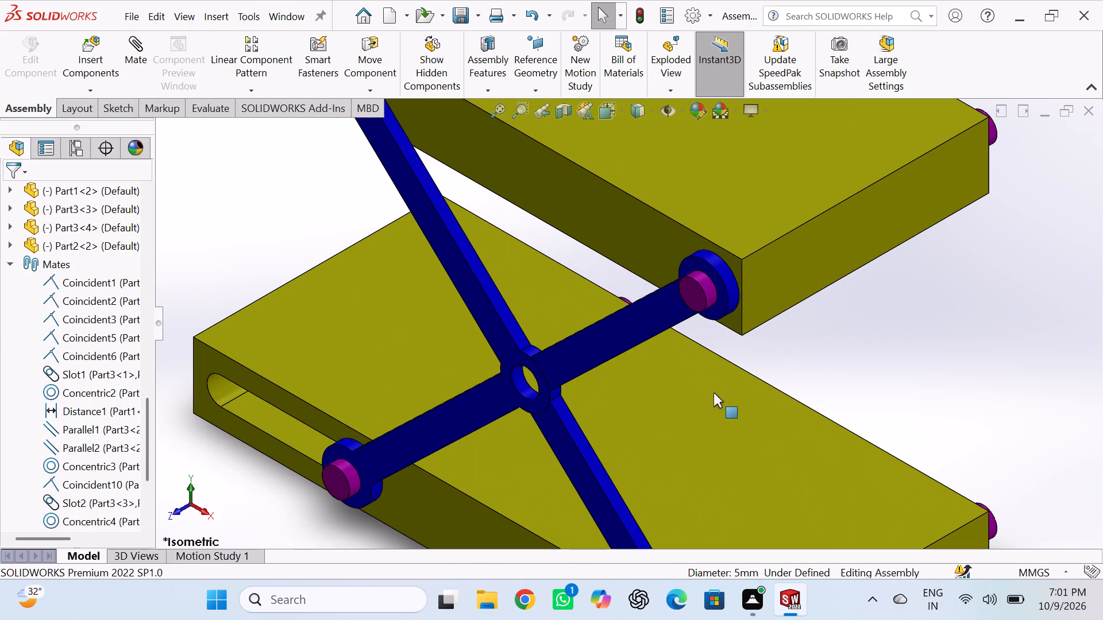
drag(722, 288, 661, 347)
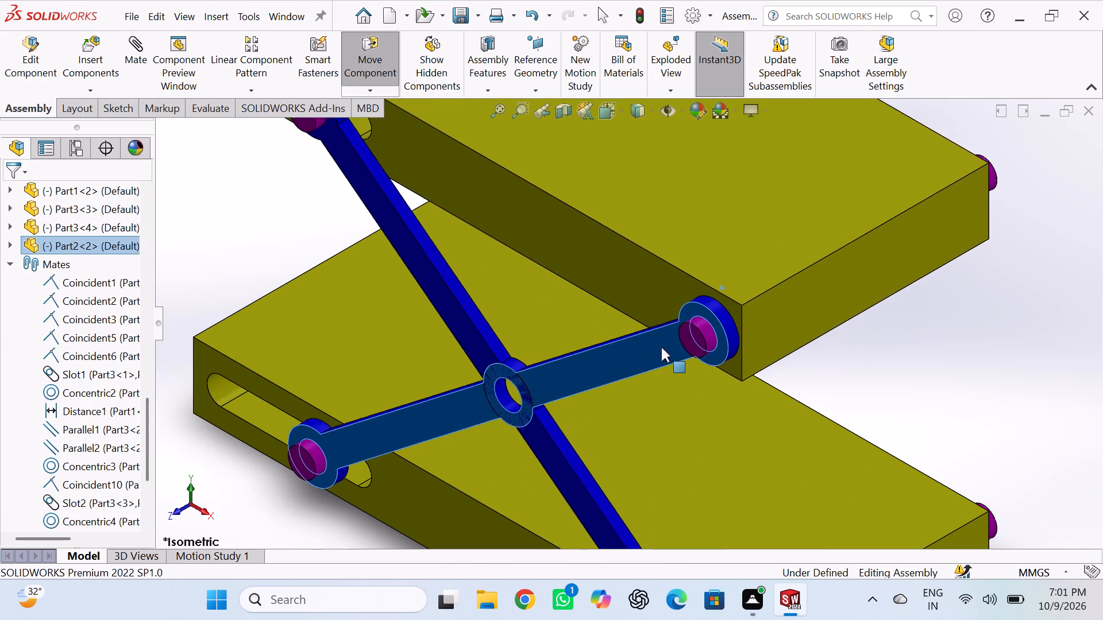
drag(661, 347, 710, 239)
scroll(686, 263, up, 5)
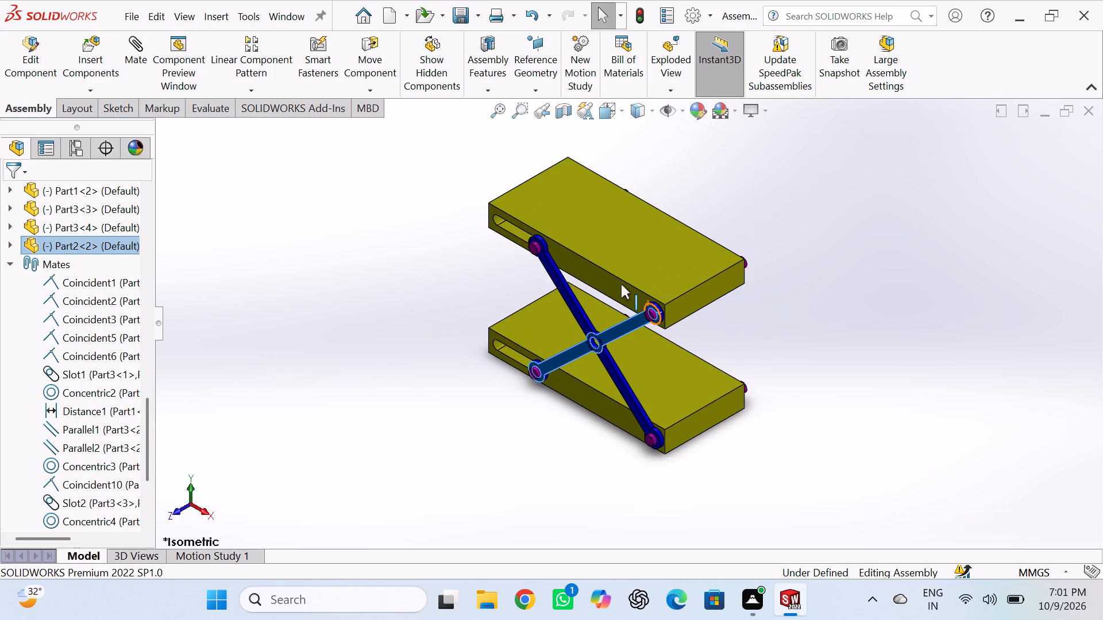
click(478, 297)
scroll(549, 266, down, 5)
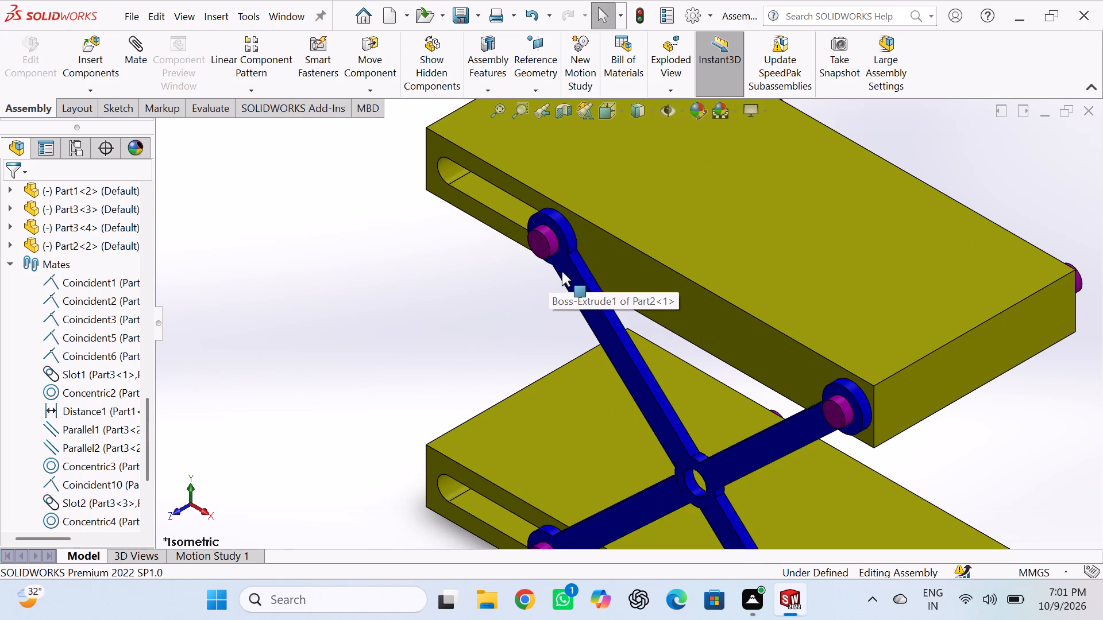
drag(562, 261, 488, 320)
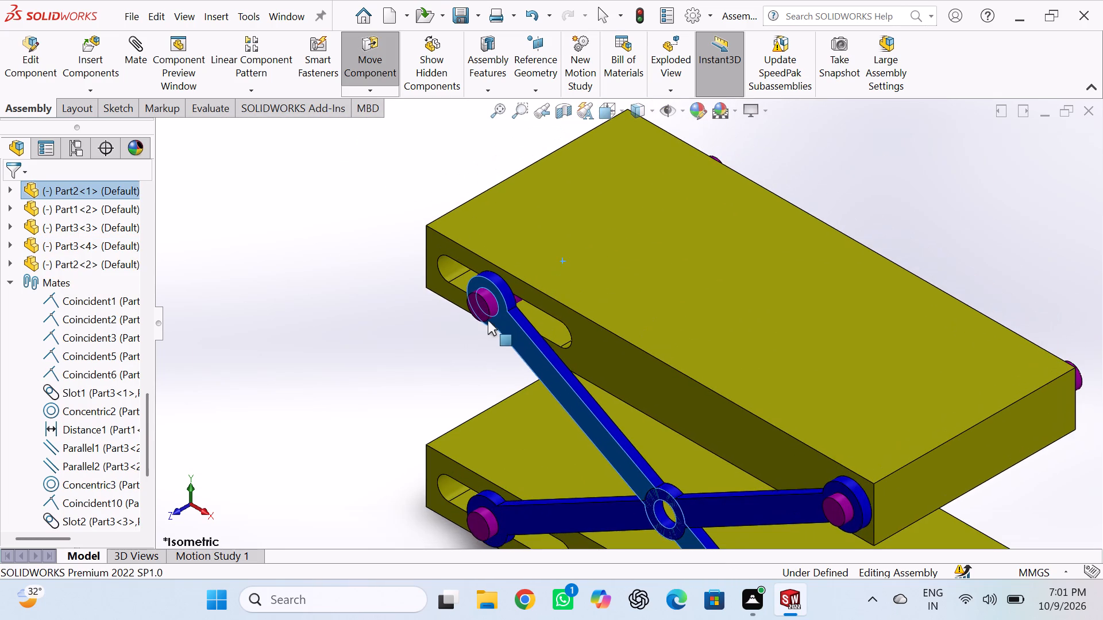
drag(488, 320, 441, 370)
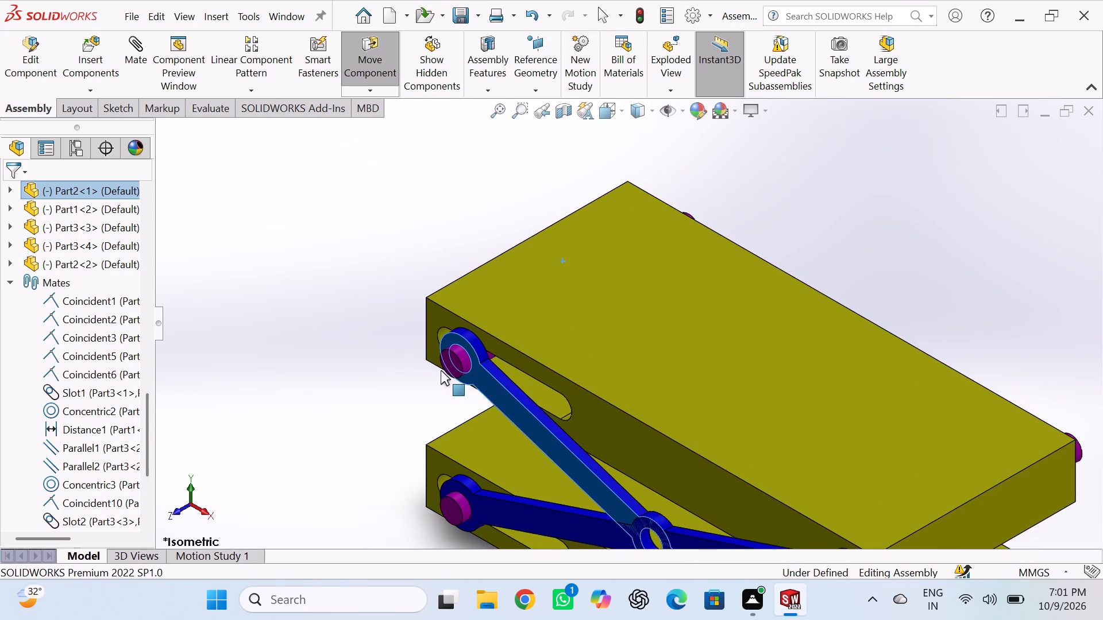
drag(441, 370, 438, 368)
click(291, 272)
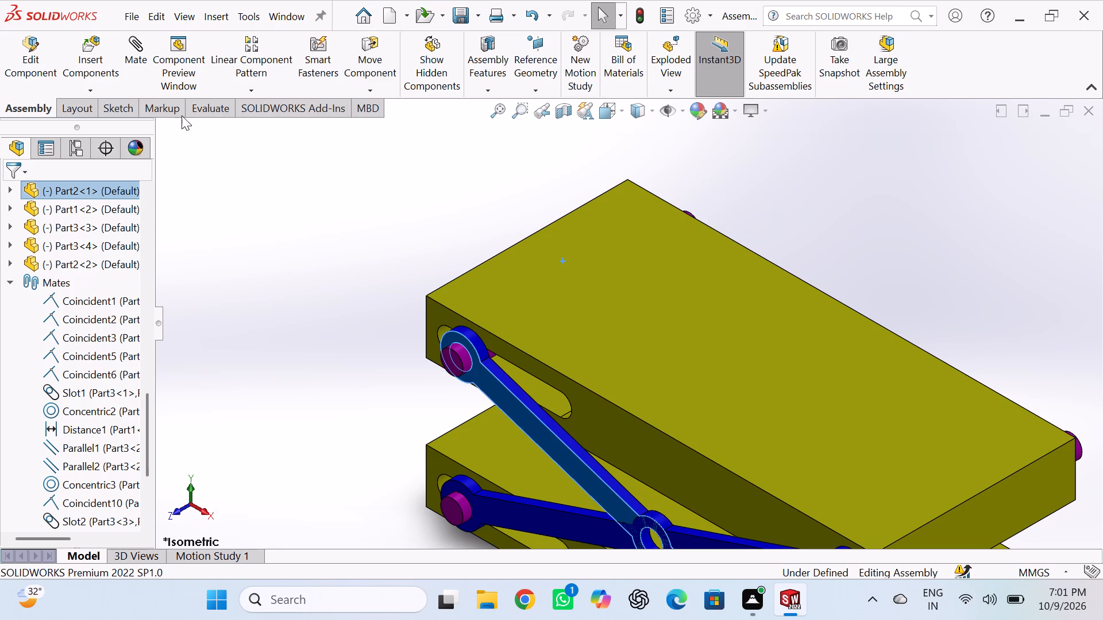
Add a Coincident mate between the slotted side face of upper Part1<2> and the facing flat side of link Part2<1>.
click(142, 46)
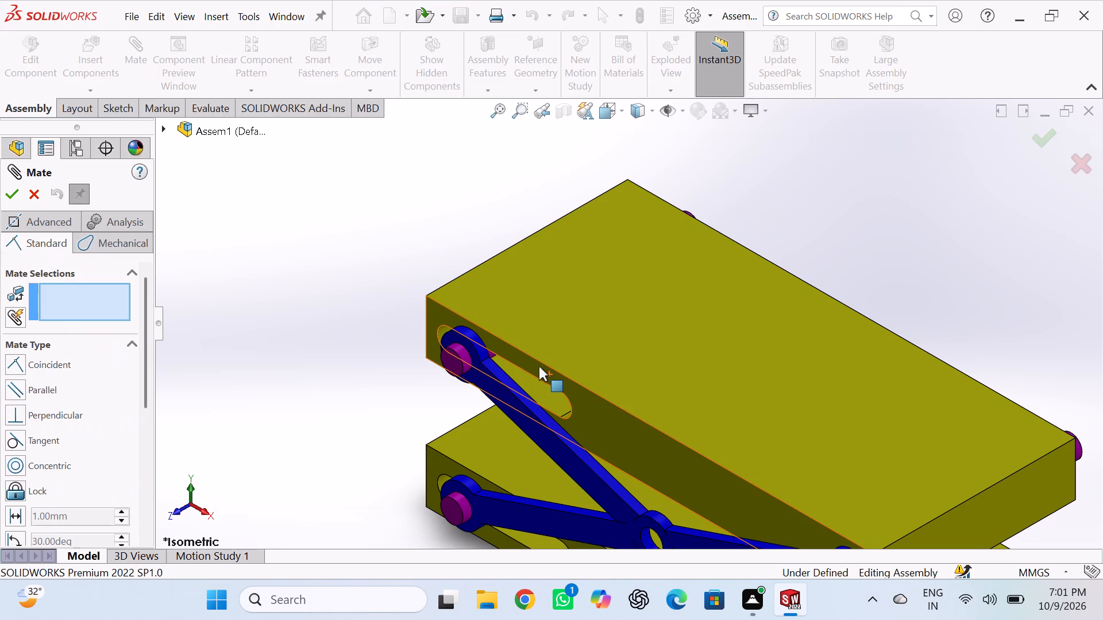
click(539, 366)
middle_drag(528, 365, 490, 394)
middle_drag(553, 355, 517, 395)
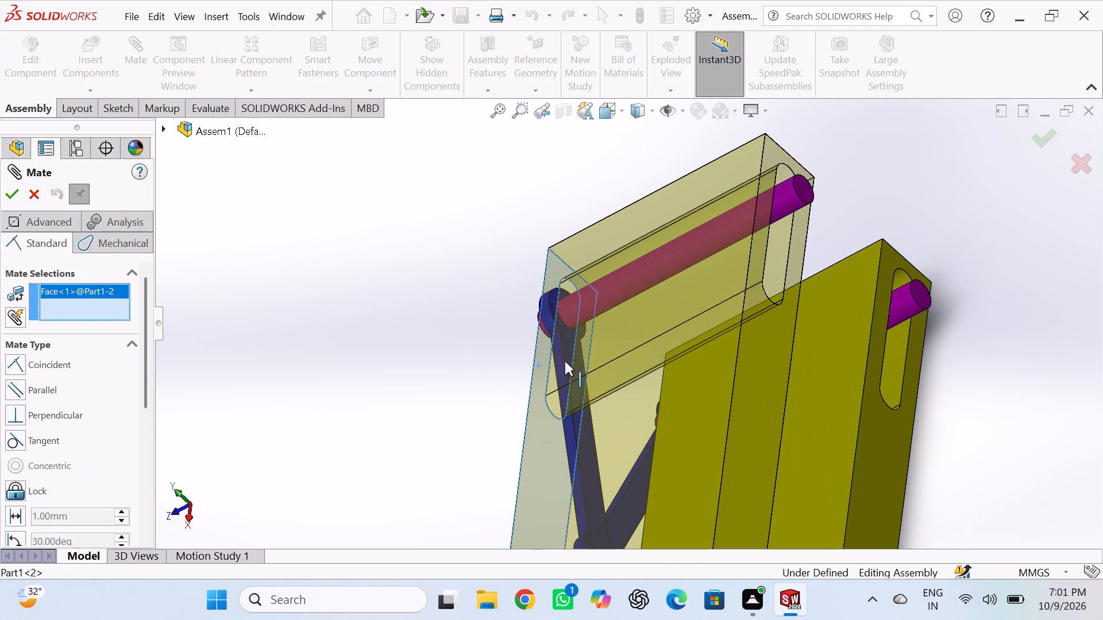
click(571, 363)
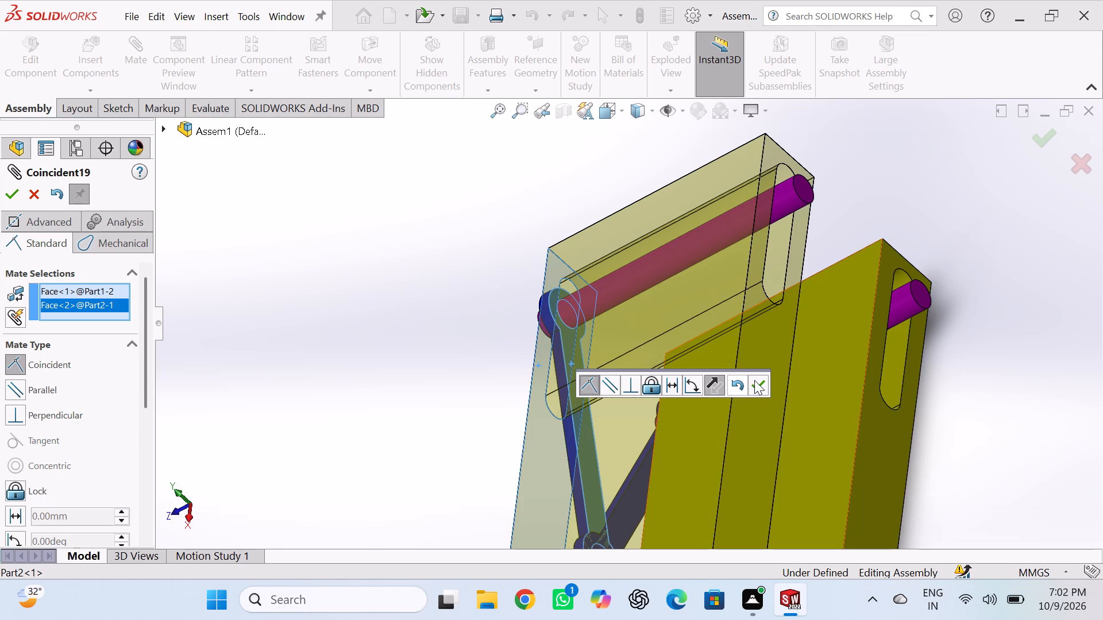
click(754, 380)
Move link Part2<2> to test the scissor motion, ending with the upper Part1 raised, and leave mating.
scroll(678, 361, up, 6)
middle_drag(585, 355, 626, 352)
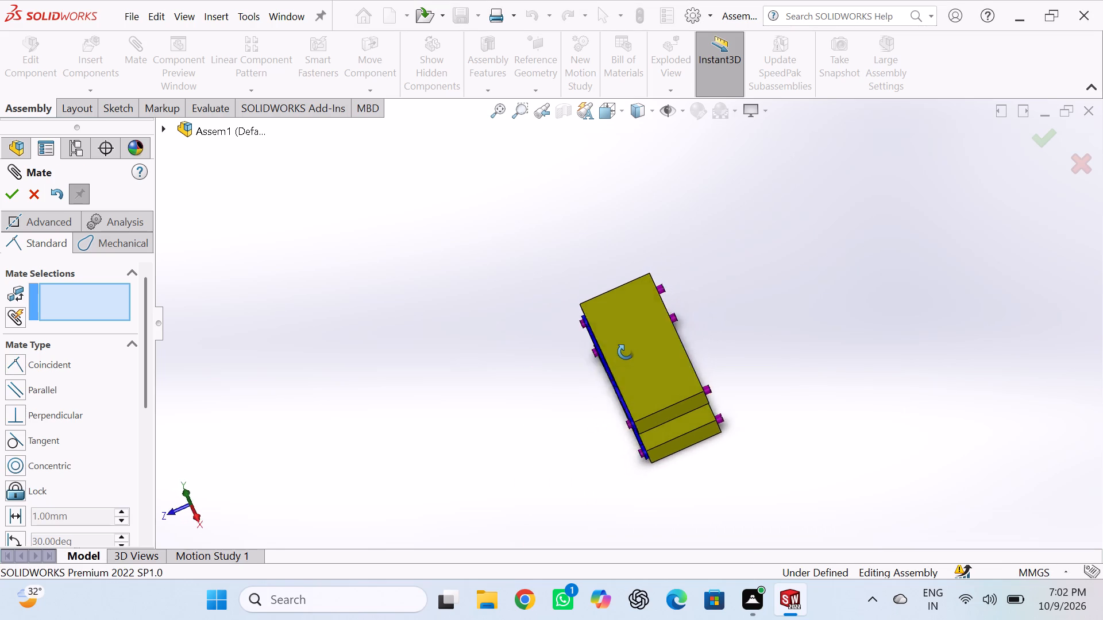
middle_drag(626, 352, 700, 281)
scroll(647, 393, down, 3)
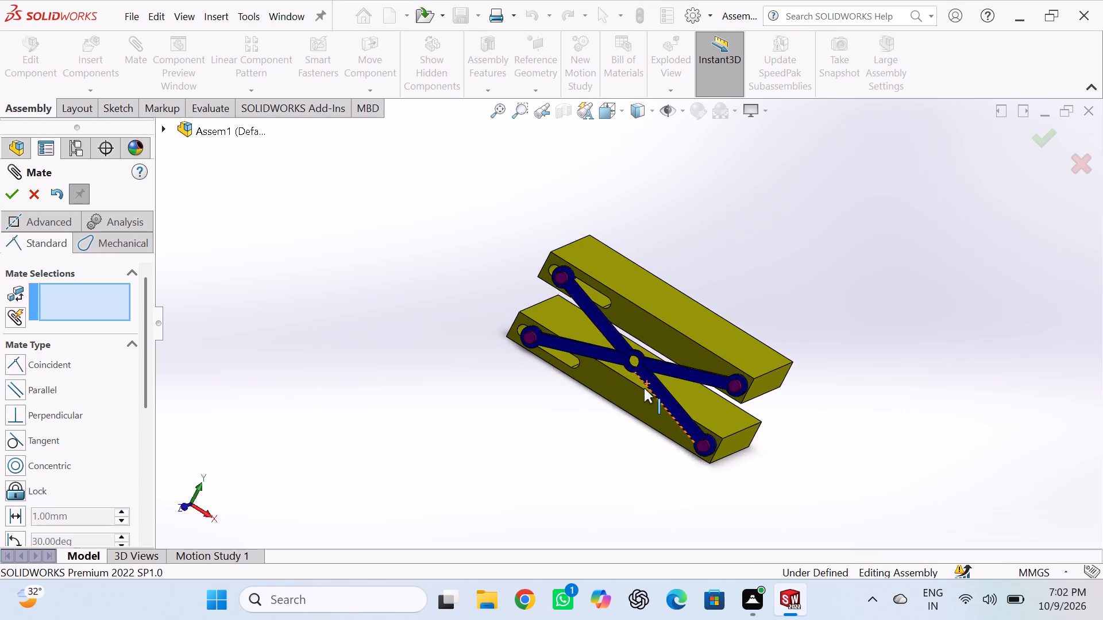
scroll(644, 388, down, 4)
middle_drag(580, 413, 534, 441)
scroll(580, 413, down, 1)
scroll(534, 407, up, 1)
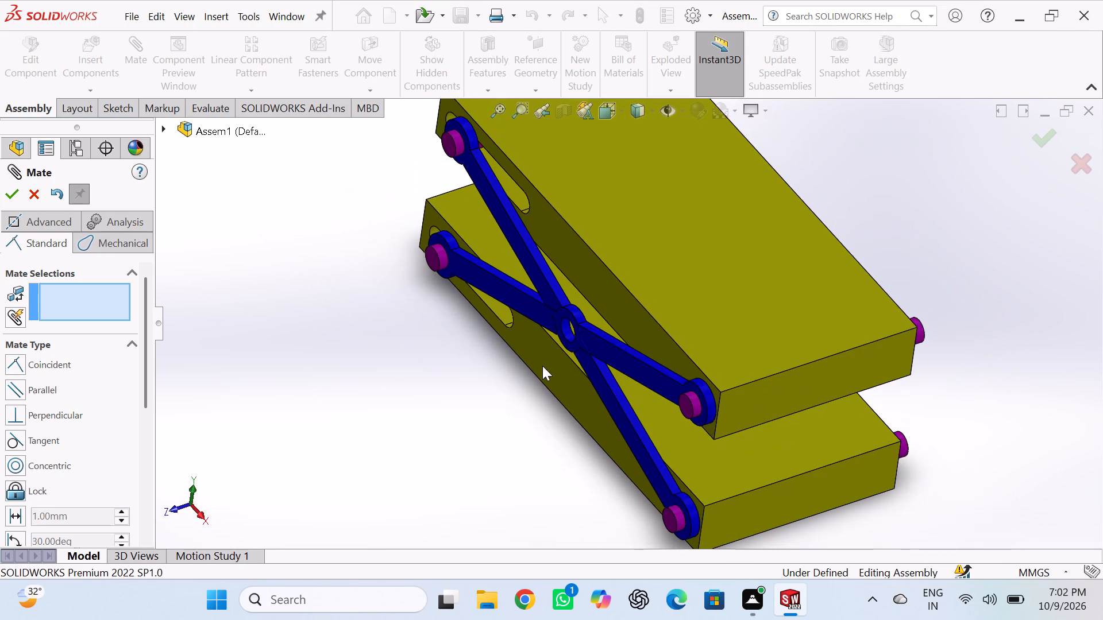
drag(600, 349, 556, 408)
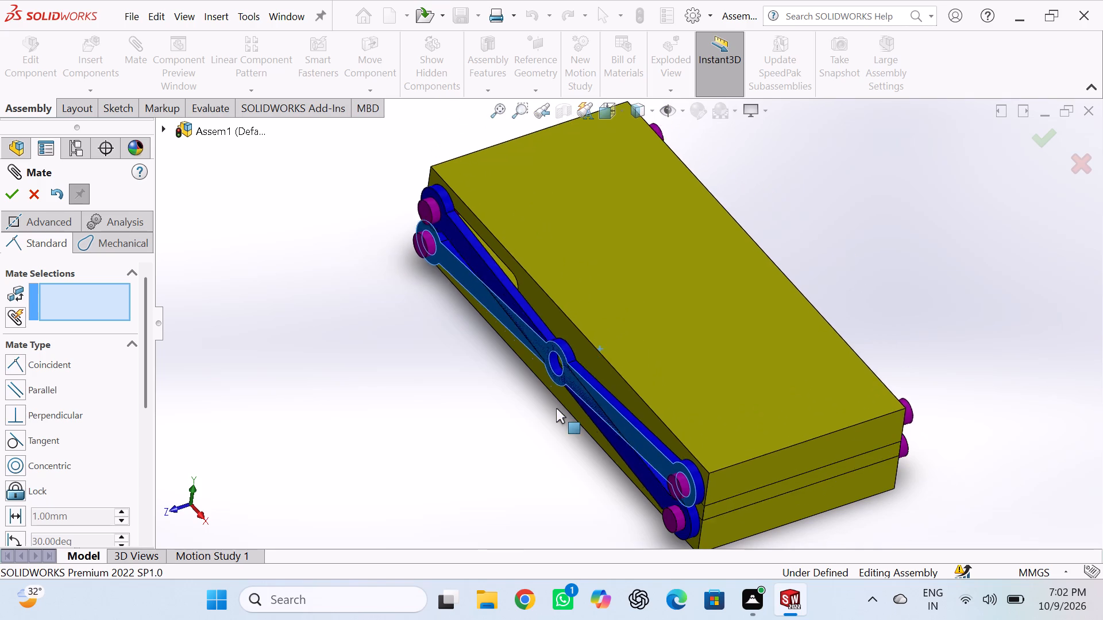
drag(556, 408, 601, 231)
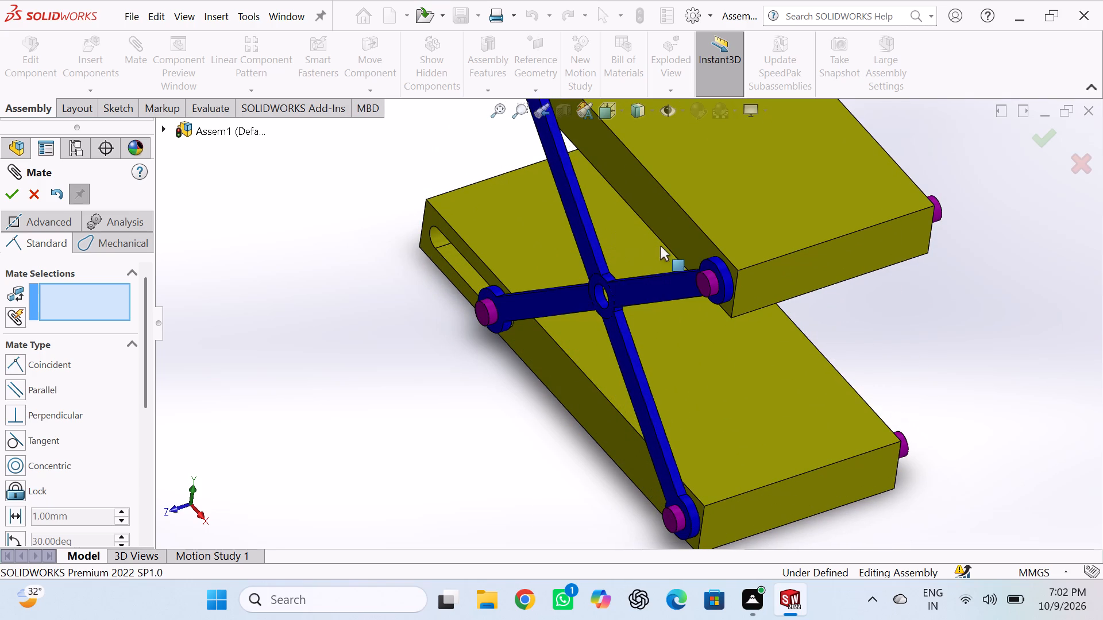
scroll(691, 274, down, 5)
scroll(506, 316, up, 3)
scroll(522, 321, down, 1)
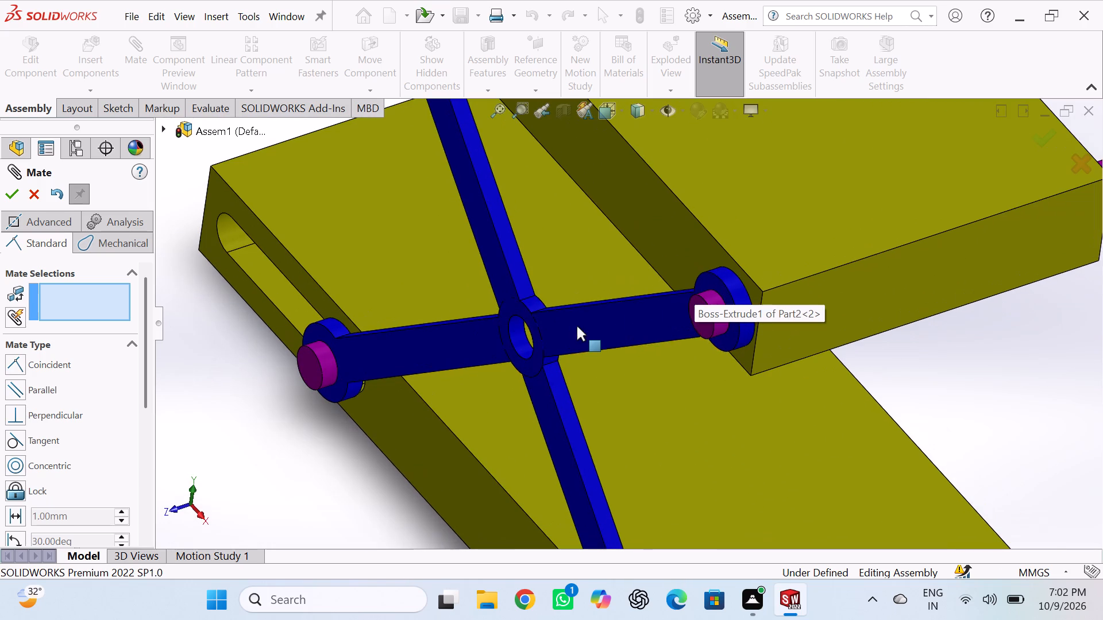
right_click(610, 321)
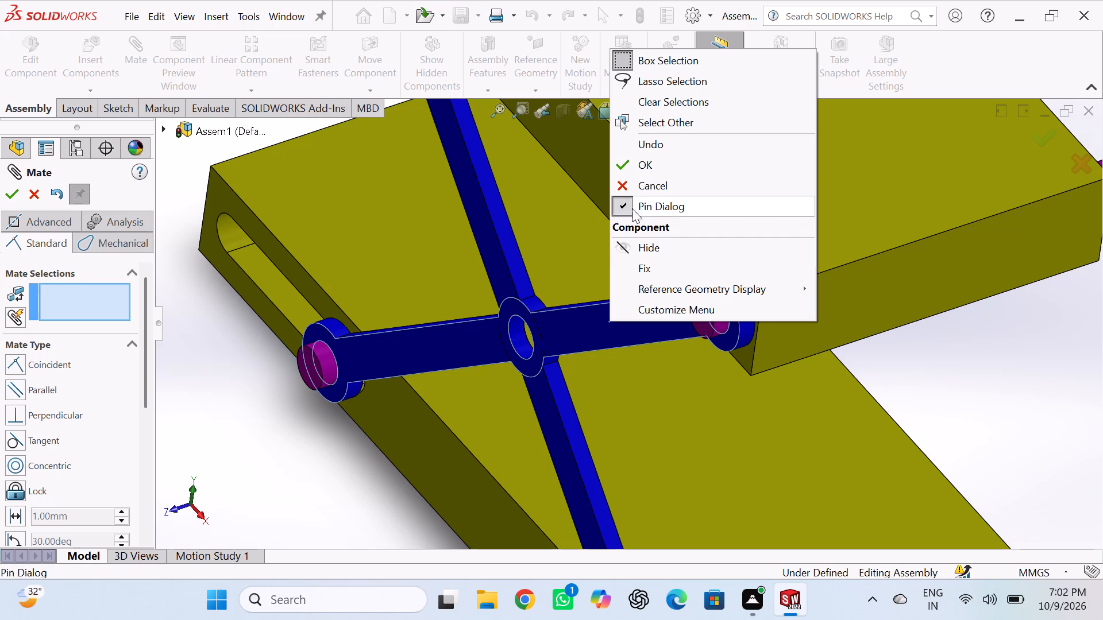
click(634, 188)
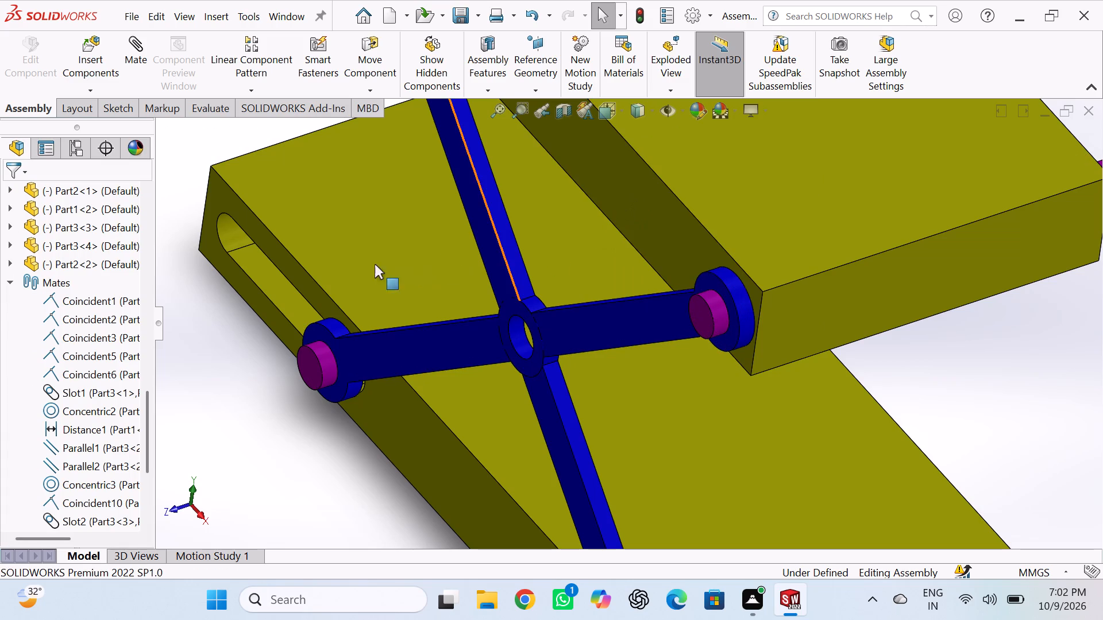
Delete the link Part2<2> from the assembly.
scroll(206, 259, up, 5)
click(255, 265)
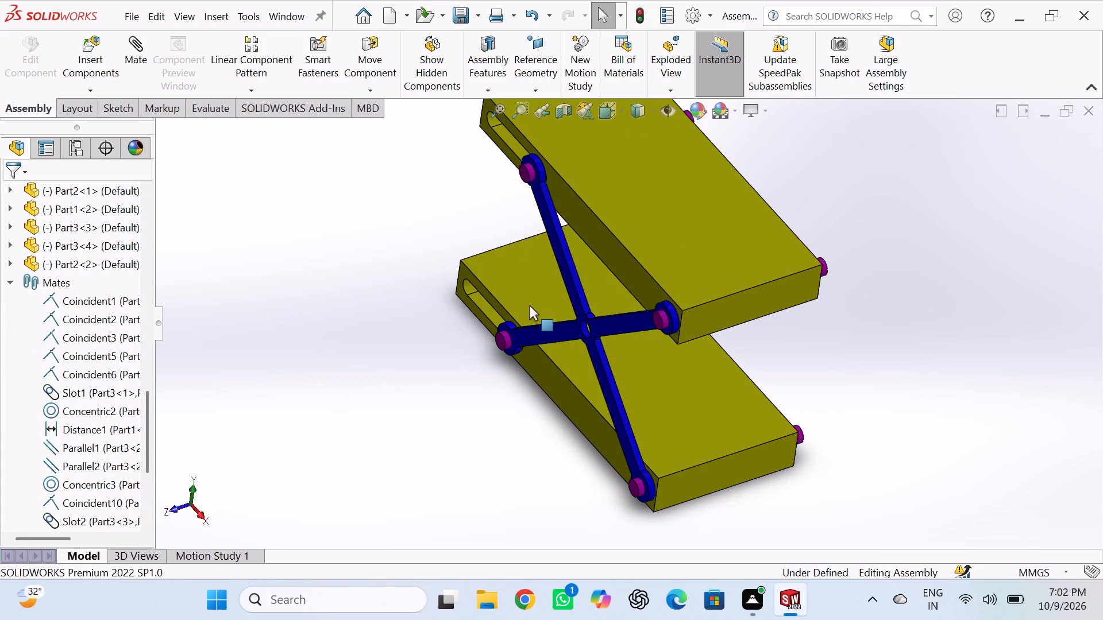
right_click(562, 328)
click(592, 400)
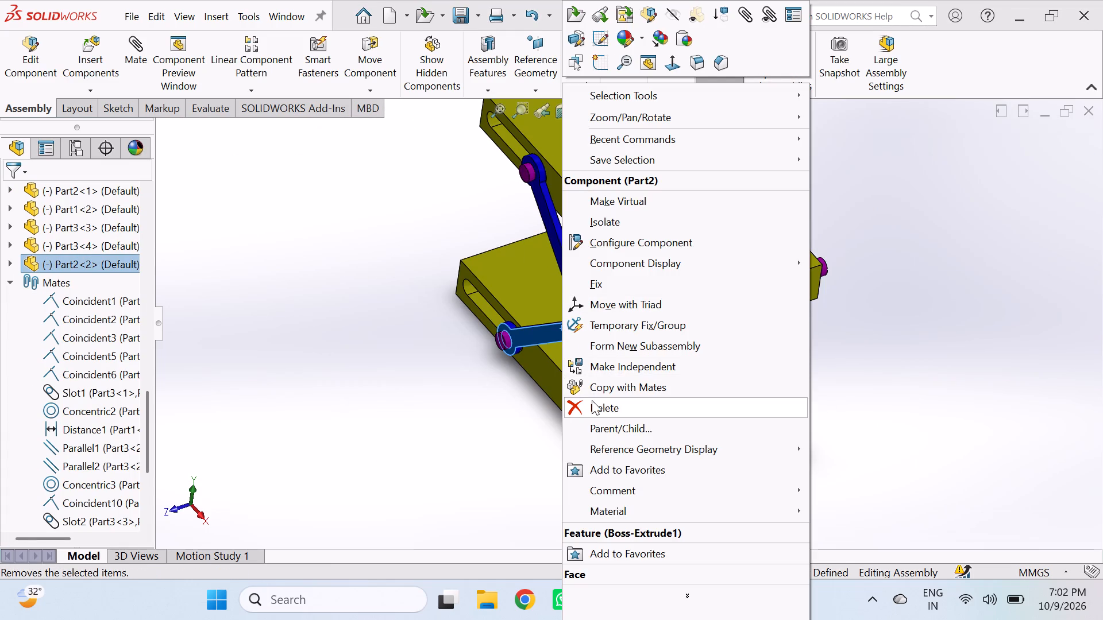
click(389, 321)
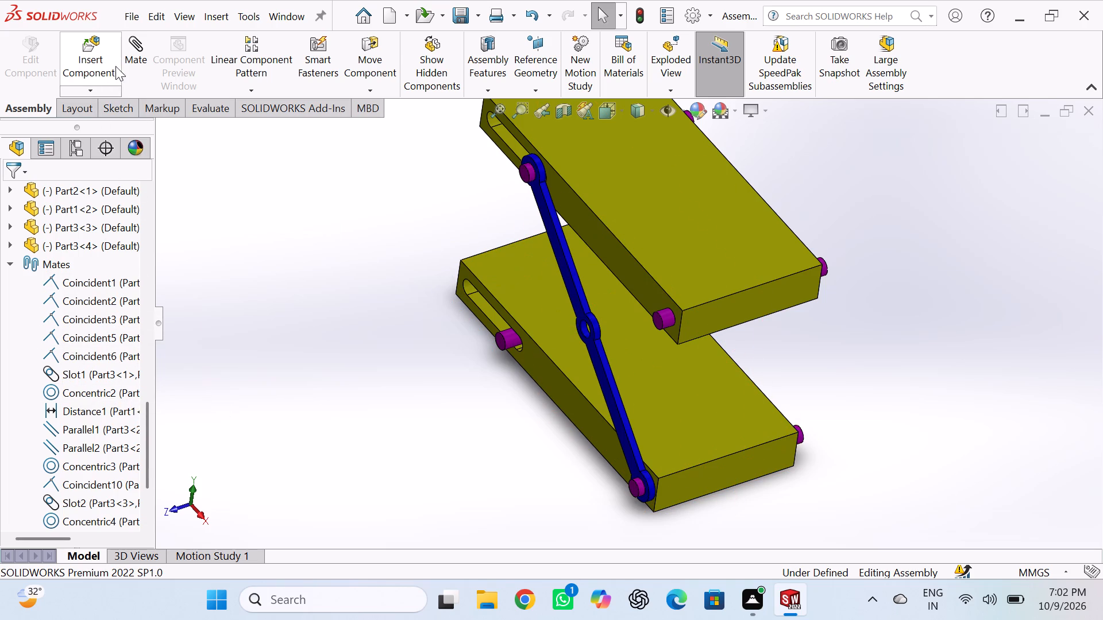
Insert another Part2 link and place it in open space beside the slotted end of the plates.
click(103, 49)
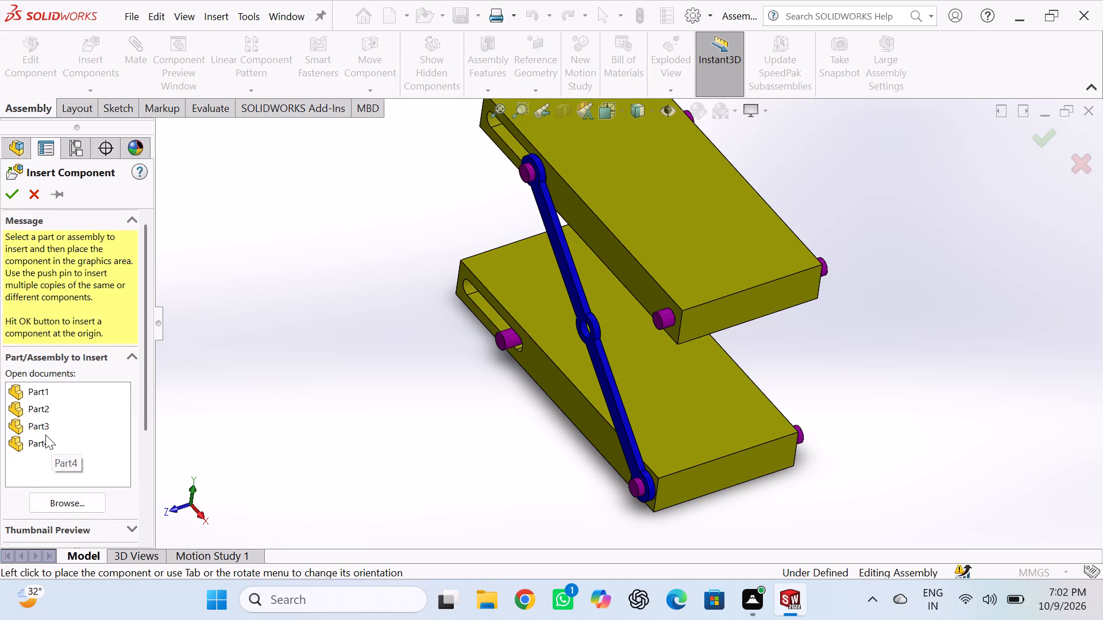
click(51, 407)
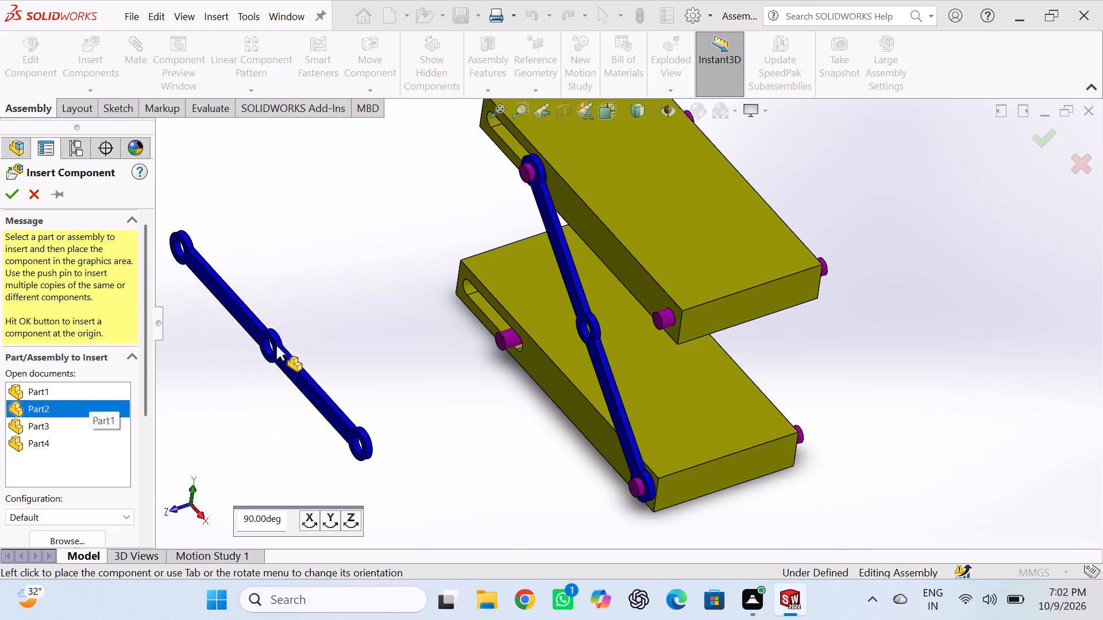
click(342, 330)
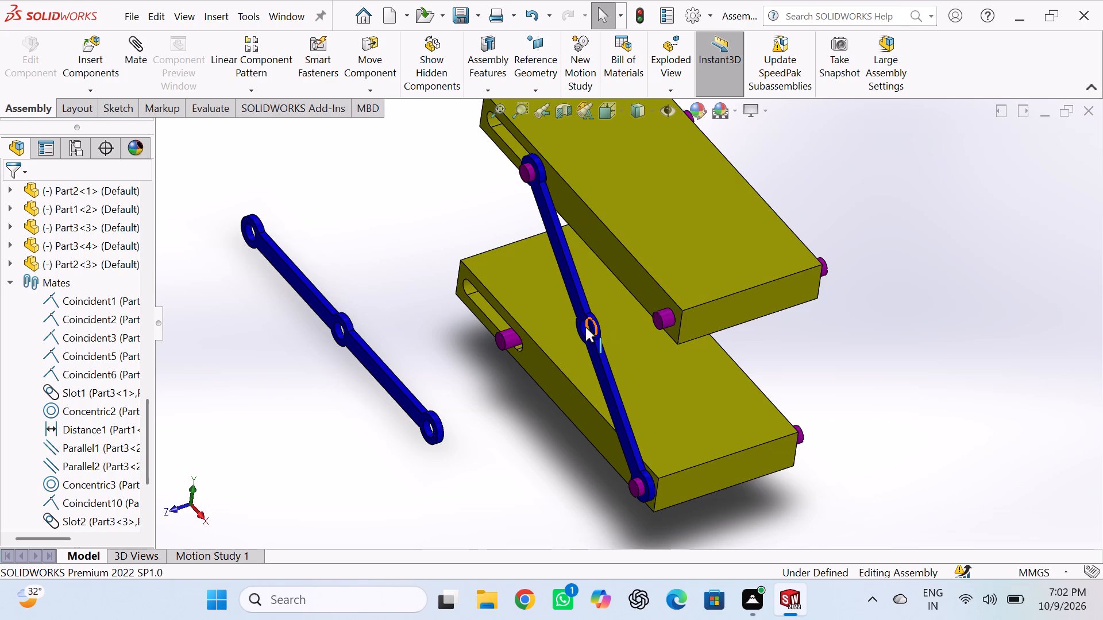
Add a Concentric mate between an end hole of Part2<3> and the upper Part1's pin Part3<4>, opposite the slot.
scroll(584, 331, down, 5)
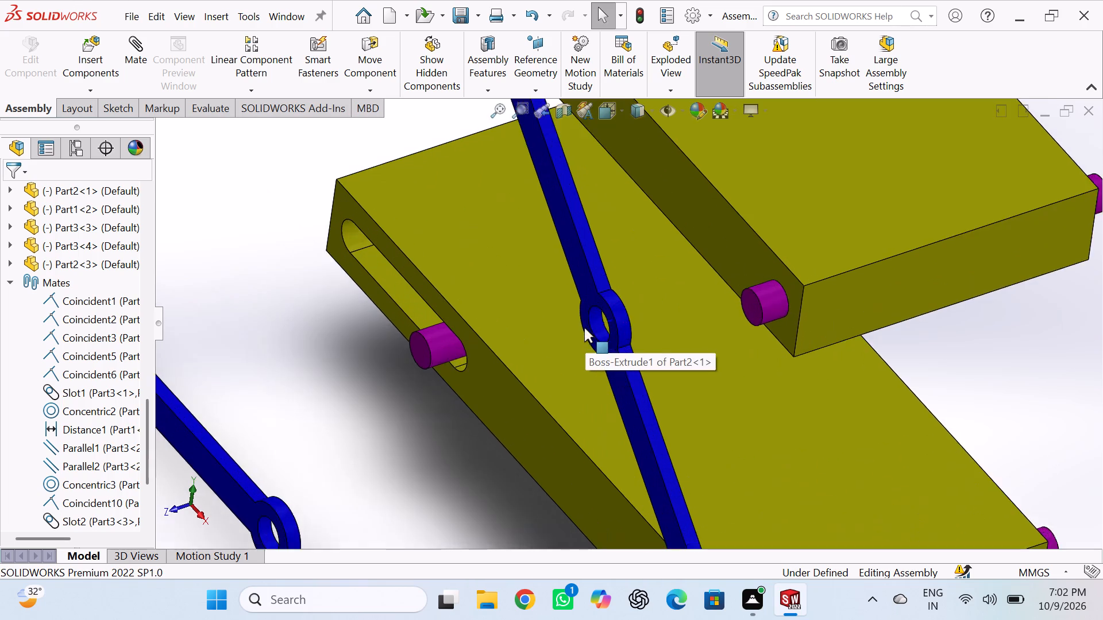
scroll(584, 328, down, 3)
scroll(591, 314, up, 7)
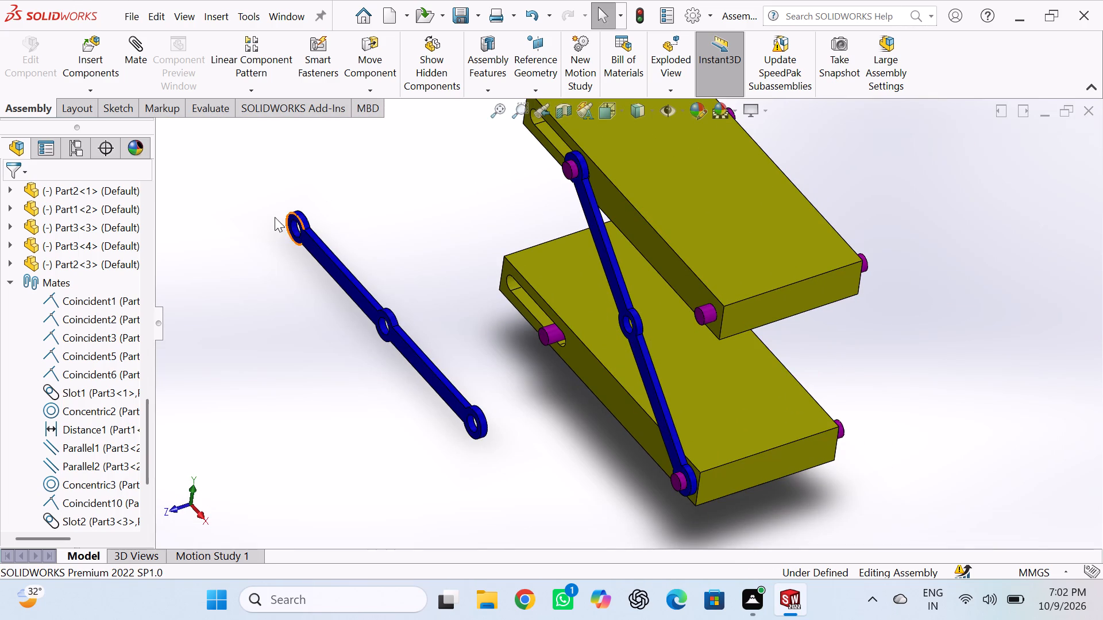
click(134, 49)
scroll(446, 401, down, 1)
scroll(492, 421, down, 4)
click(521, 402)
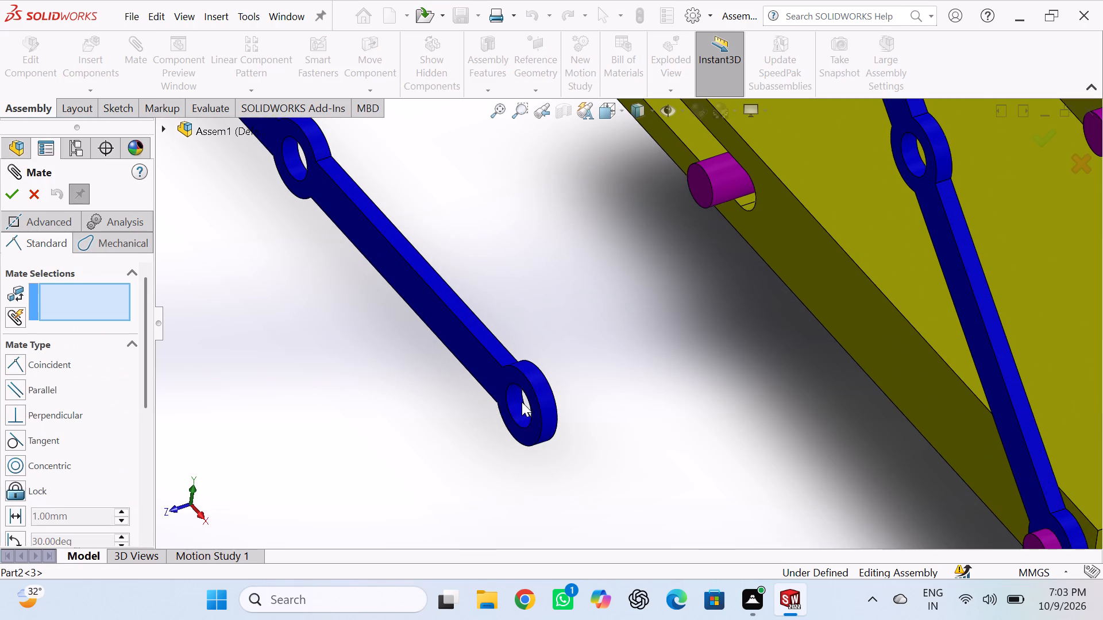
scroll(582, 381, up, 3)
scroll(793, 280, up, 3)
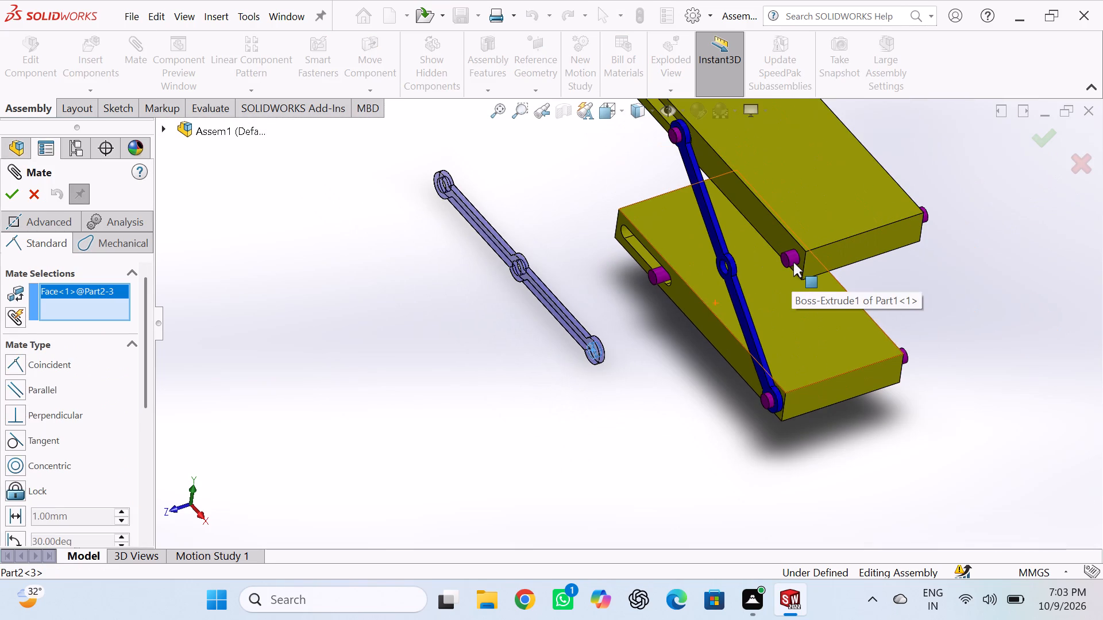
double_click(793, 262)
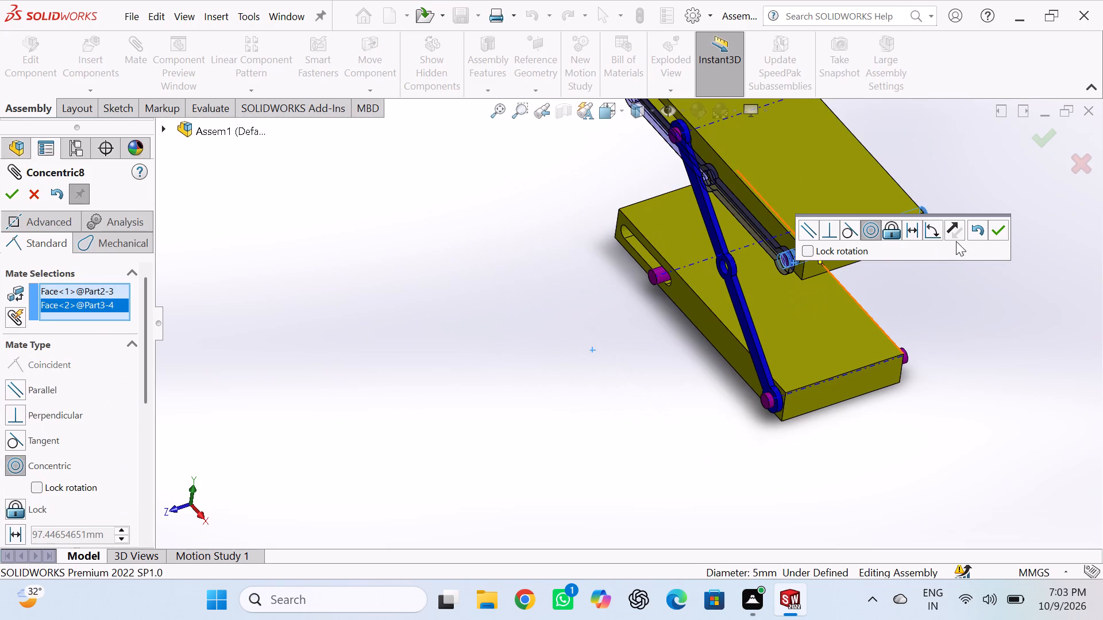
click(1003, 231)
Move Part2<3> outward along its pin, clear of Part2<1>, with the upper Part1 raised, and leave mating.
scroll(660, 236, up, 4)
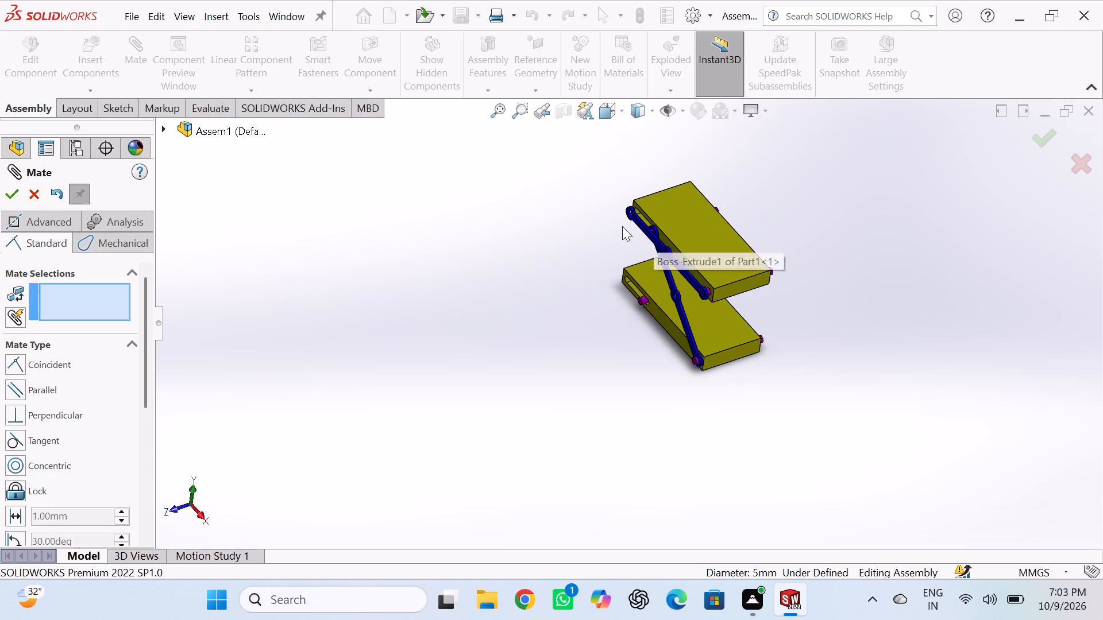
drag(638, 223, 607, 301)
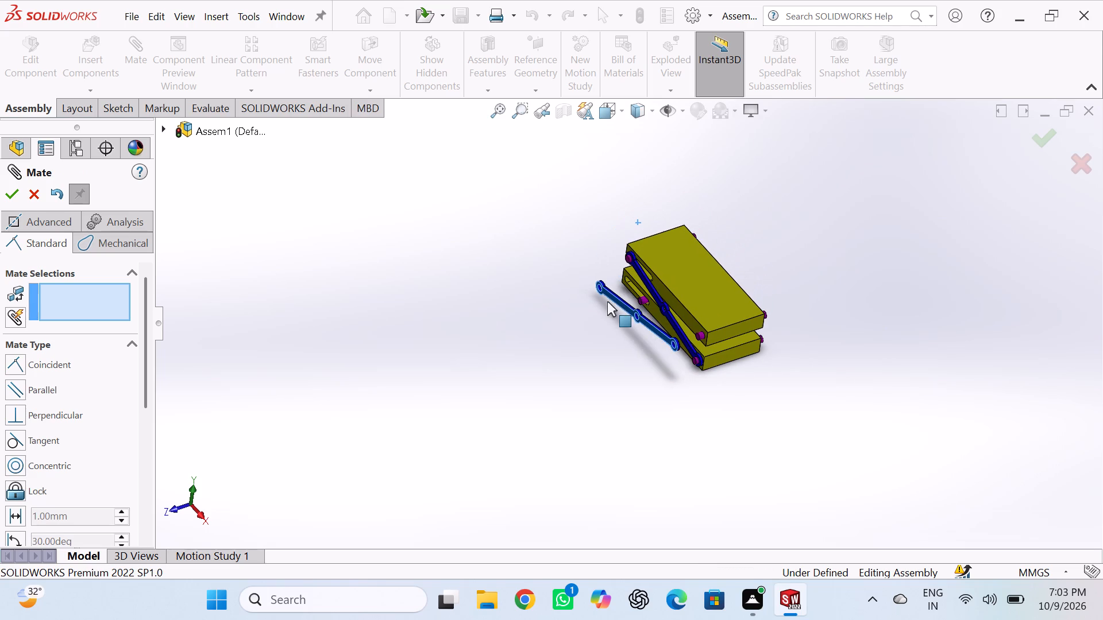
drag(607, 301, 623, 249)
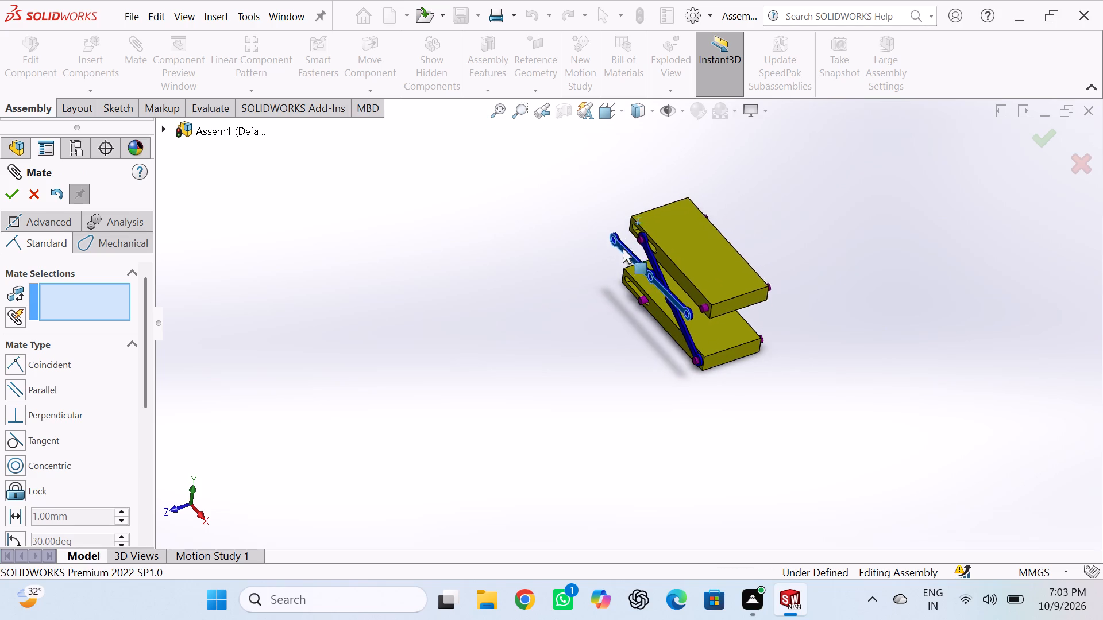
drag(623, 249, 628, 224)
double_click(689, 266)
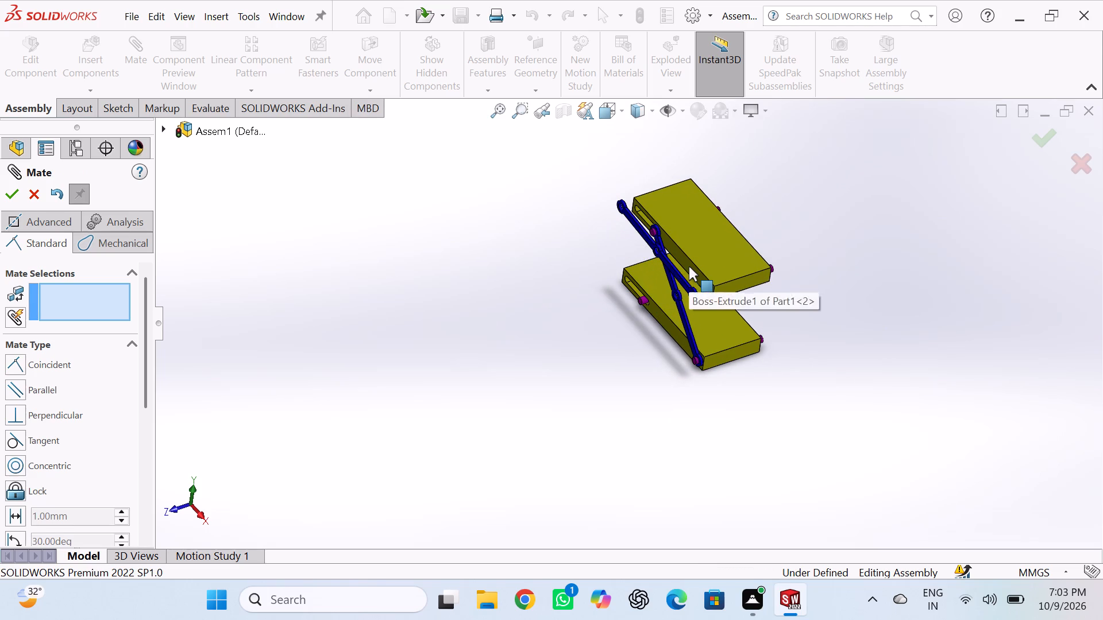
click(33, 199)
click(257, 257)
Add a Concentric mate between the centre holes of Part2<3> and Part2<1>.
scroll(567, 280, down, 2)
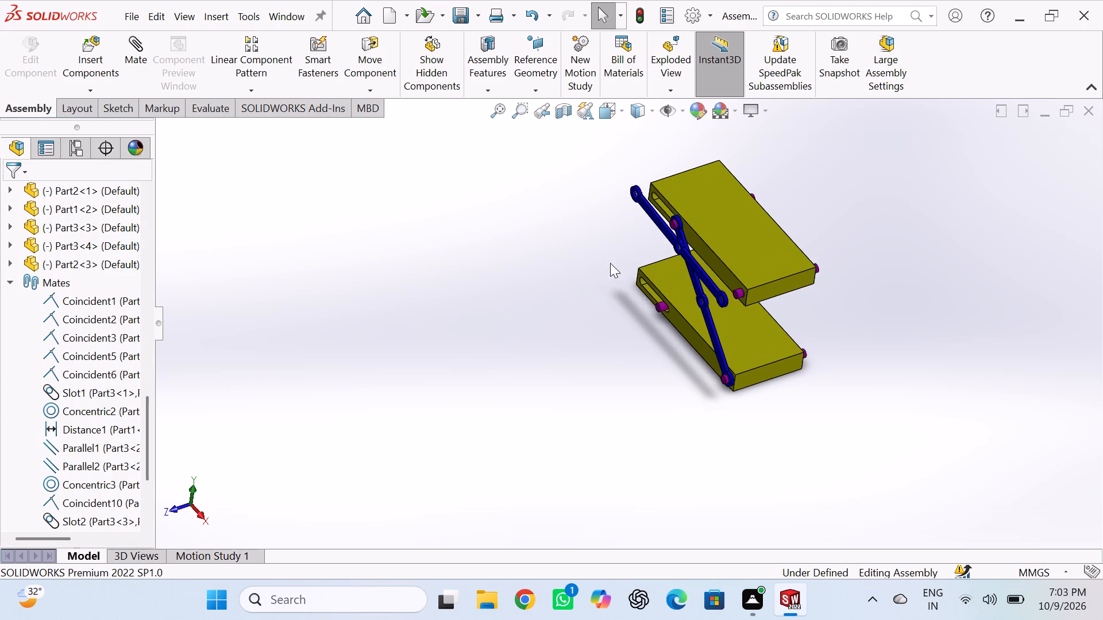
scroll(610, 263, down, 2)
scroll(689, 266, up, 1)
scroll(728, 251, down, 5)
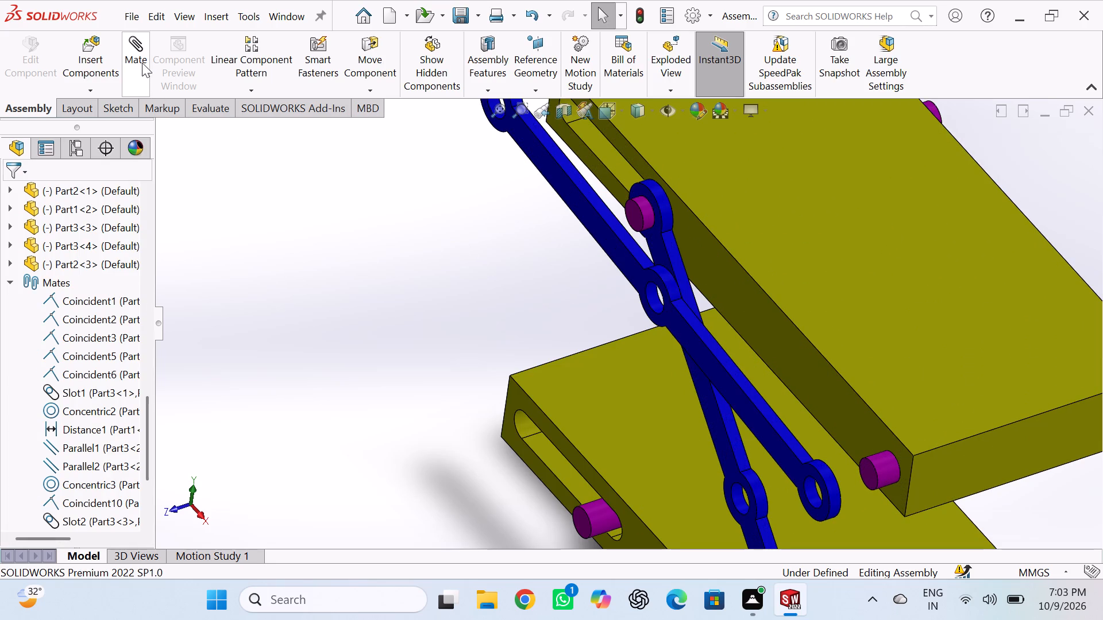
click(134, 49)
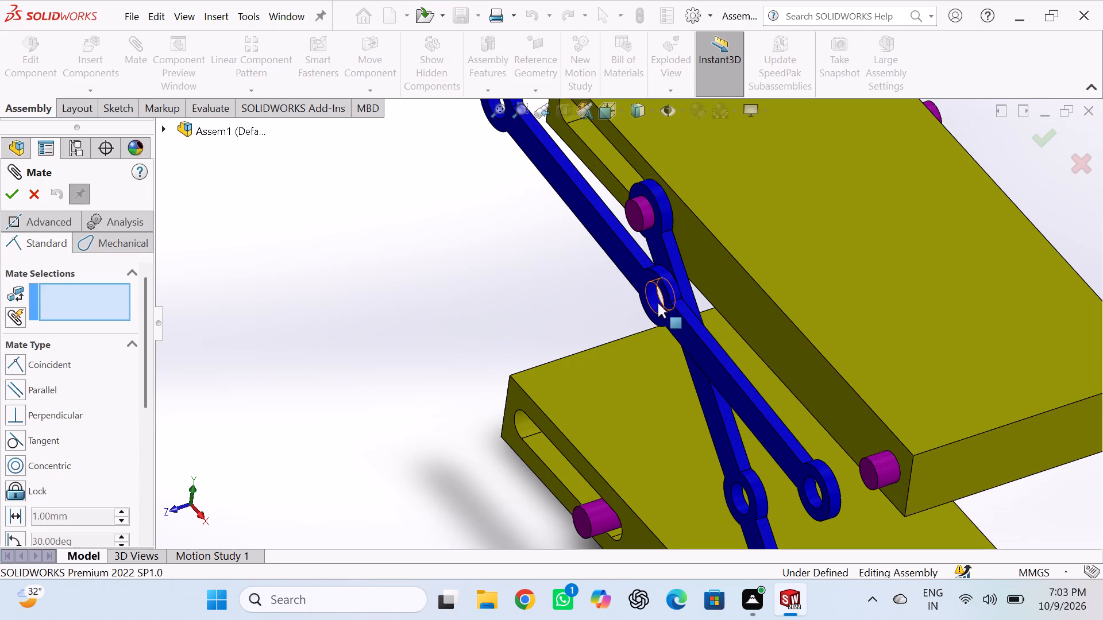
click(657, 303)
click(735, 497)
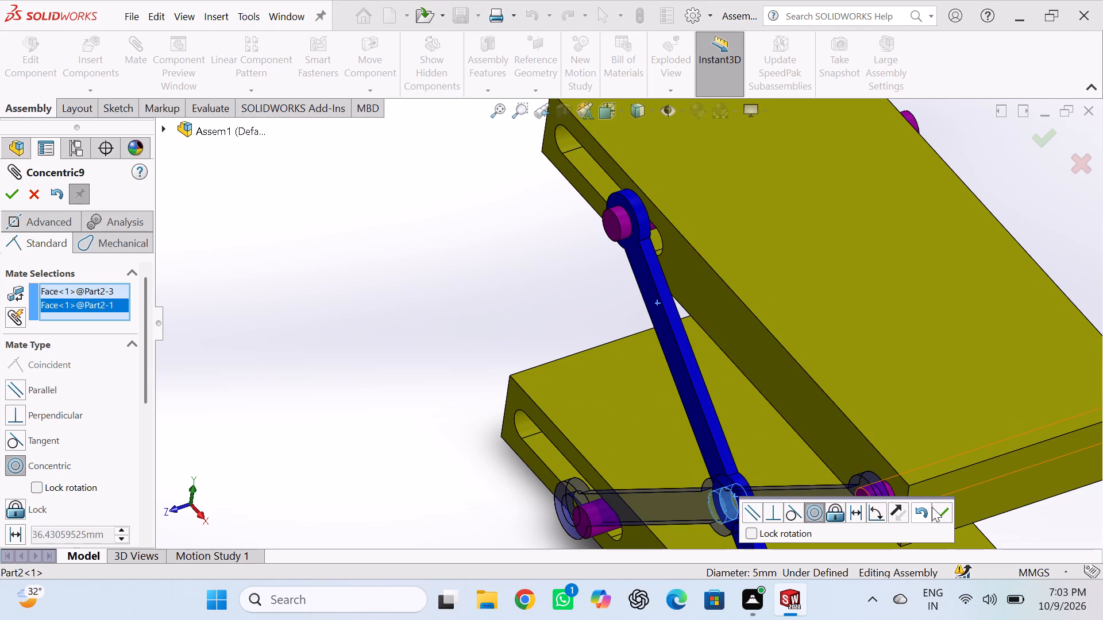
click(935, 508)
Add a Concentric mate between the free end hole of Part2<3> and the lower slot pin Part3<1>.
scroll(836, 493, up, 5)
scroll(769, 460, down, 7)
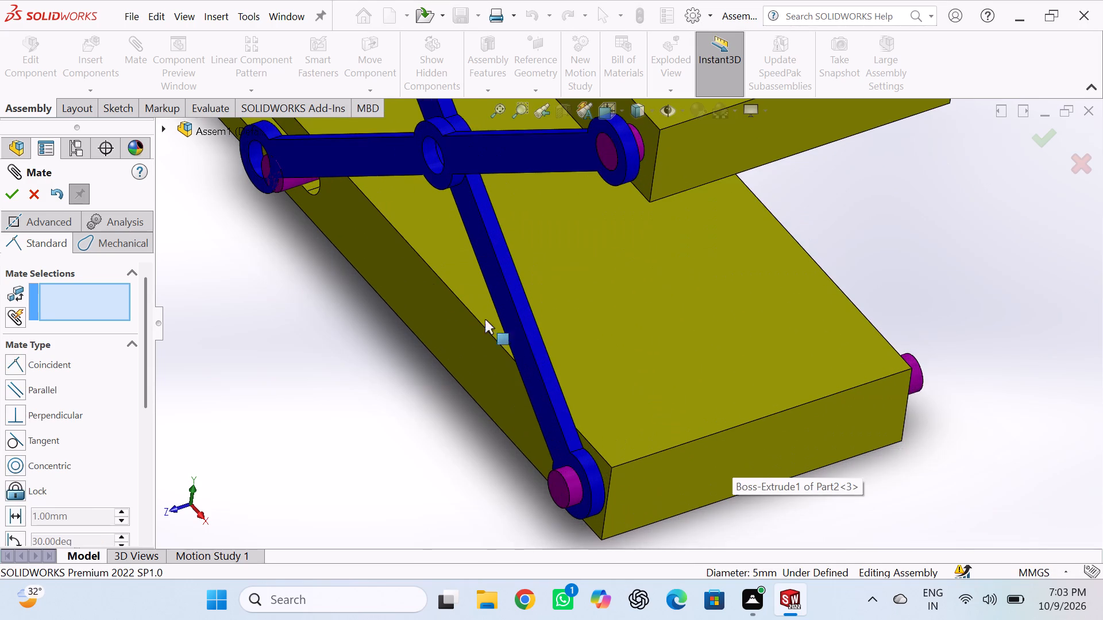
scroll(404, 259, up, 2)
scroll(402, 253, down, 6)
click(426, 165)
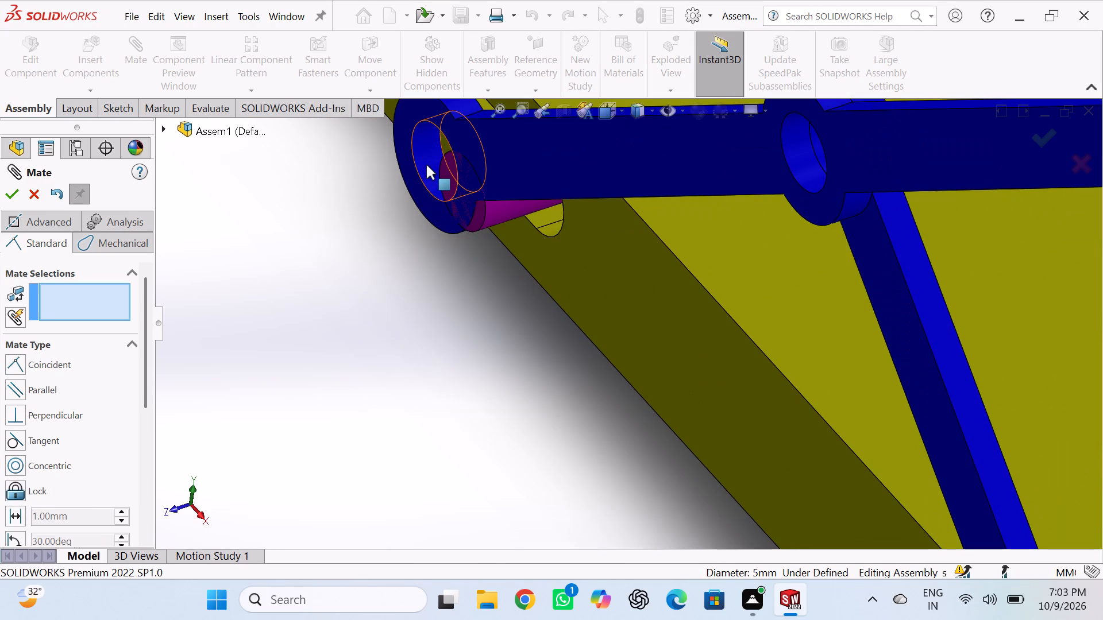
click(497, 204)
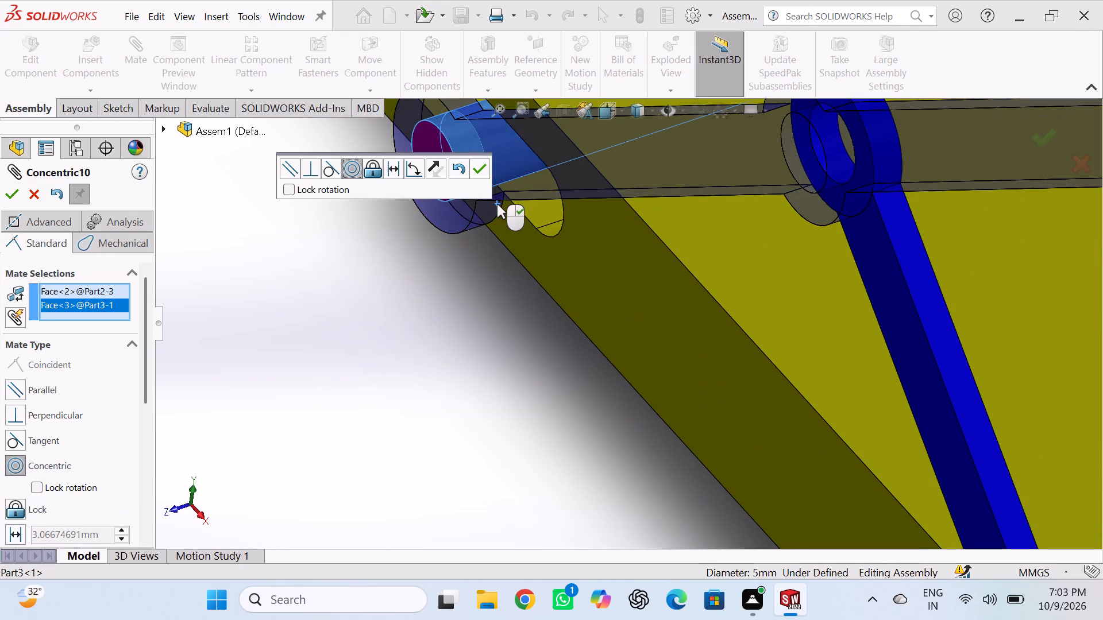
click(477, 169)
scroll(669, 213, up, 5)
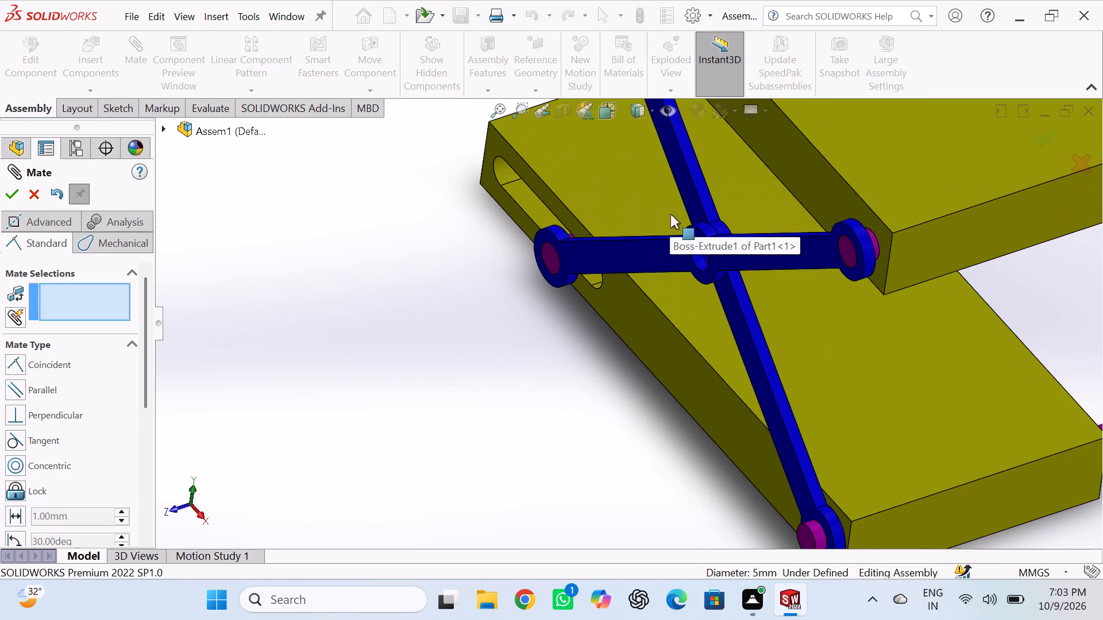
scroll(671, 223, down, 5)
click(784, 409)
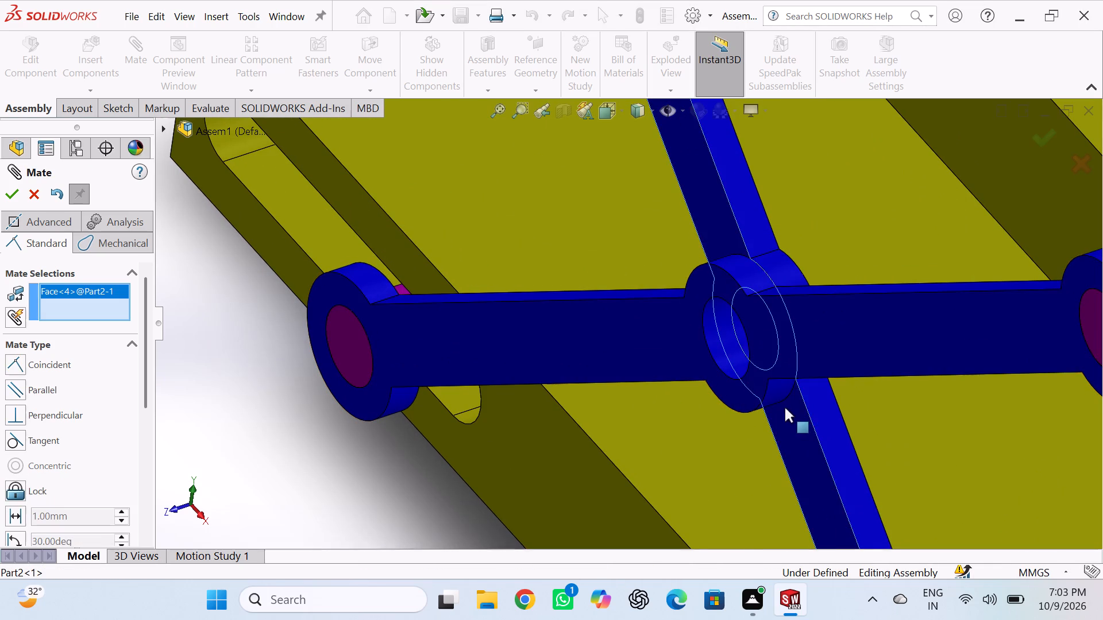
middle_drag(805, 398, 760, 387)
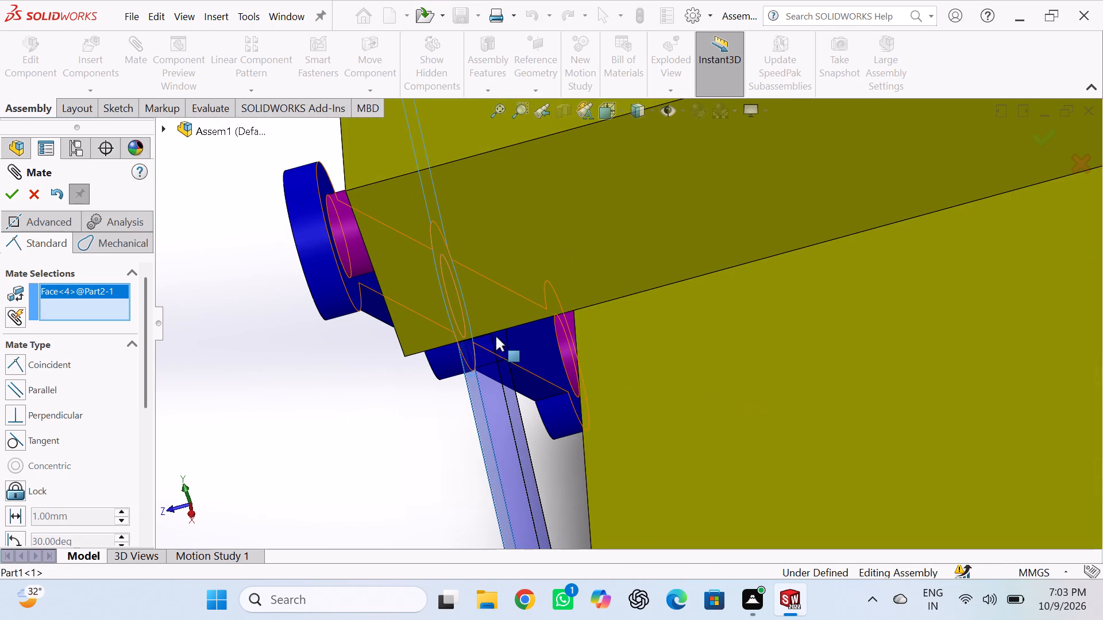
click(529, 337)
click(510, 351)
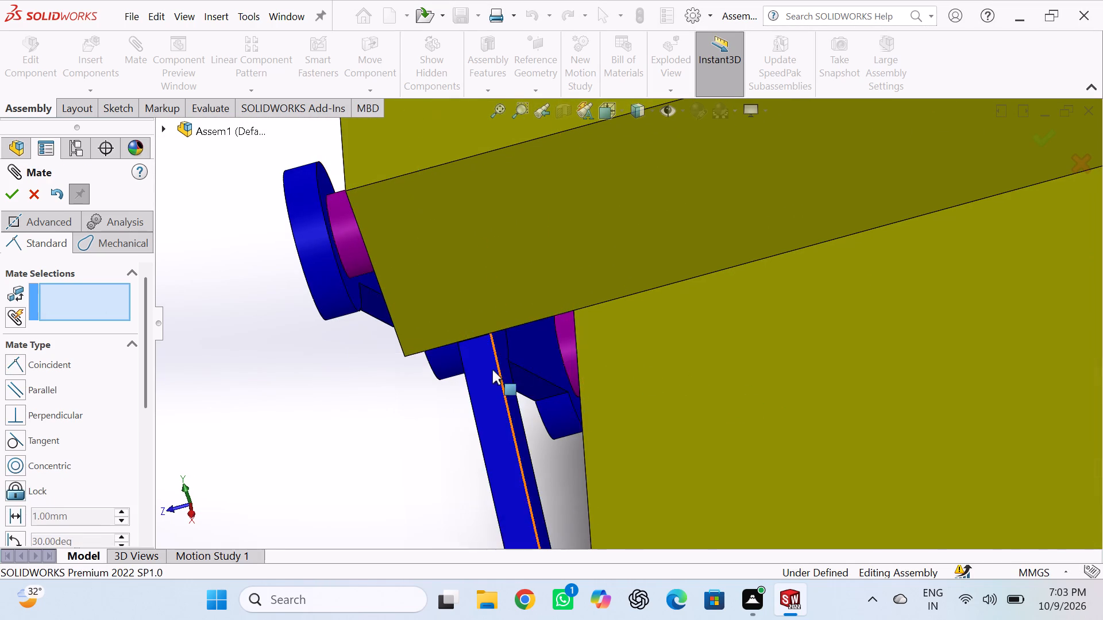
Move the upper Part1 down and back up to check how the crossed links travel, and leave mating.
scroll(492, 370, up, 5)
middle_drag(473, 375, 511, 352)
scroll(511, 352, up, 5)
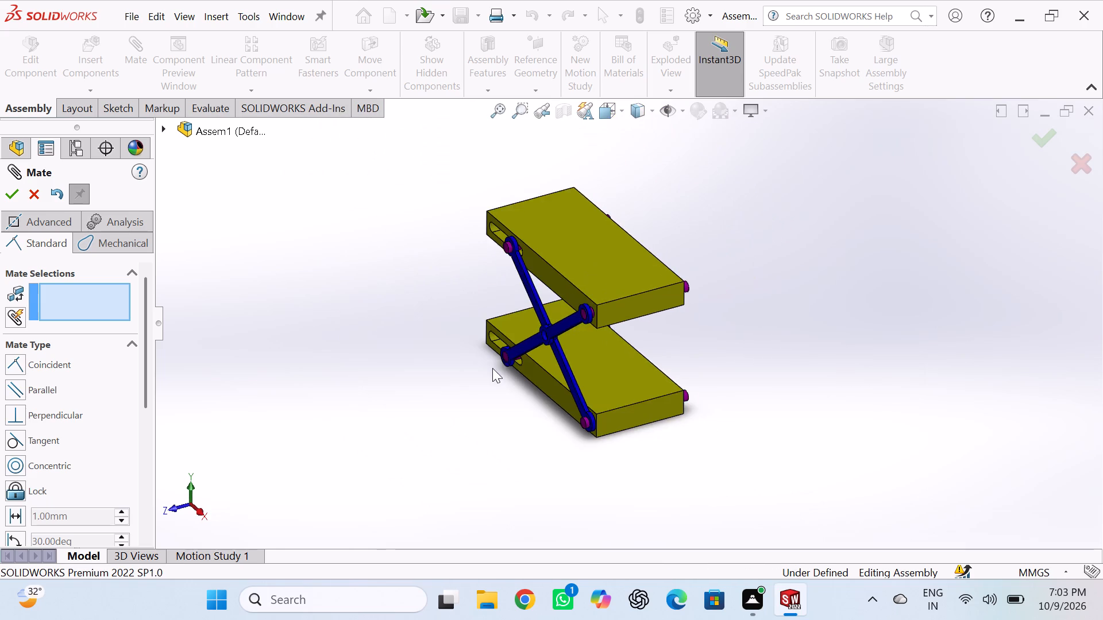
scroll(492, 368, up, 1)
middle_drag(494, 368, 528, 370)
drag(614, 294, 602, 330)
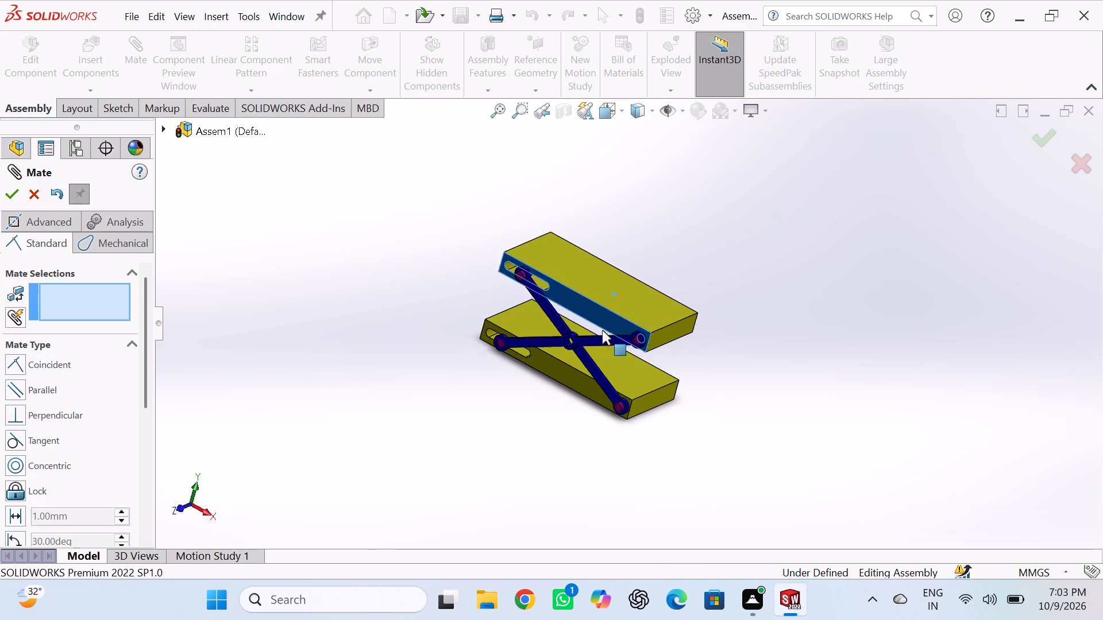
drag(602, 330, 579, 293)
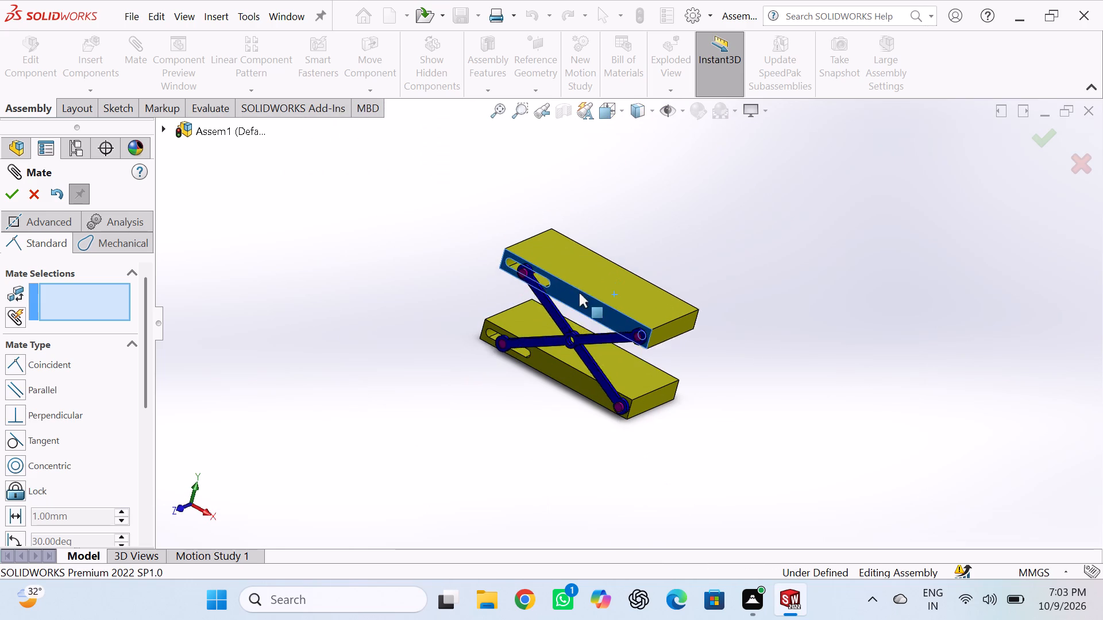
drag(579, 293, 596, 254)
double_click(411, 335)
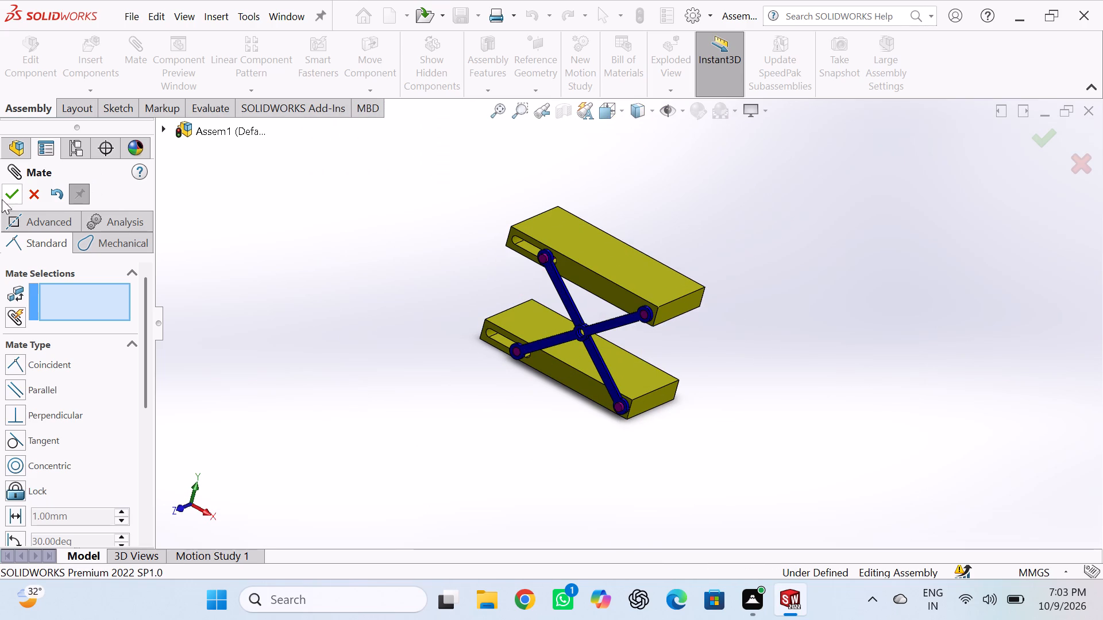
click(3, 197)
click(286, 230)
Add an advanced Distance limit mate between the lower Part1's top face and the upper Part1's underside, maximum 45 mm and minimum 0 mm.
click(132, 46)
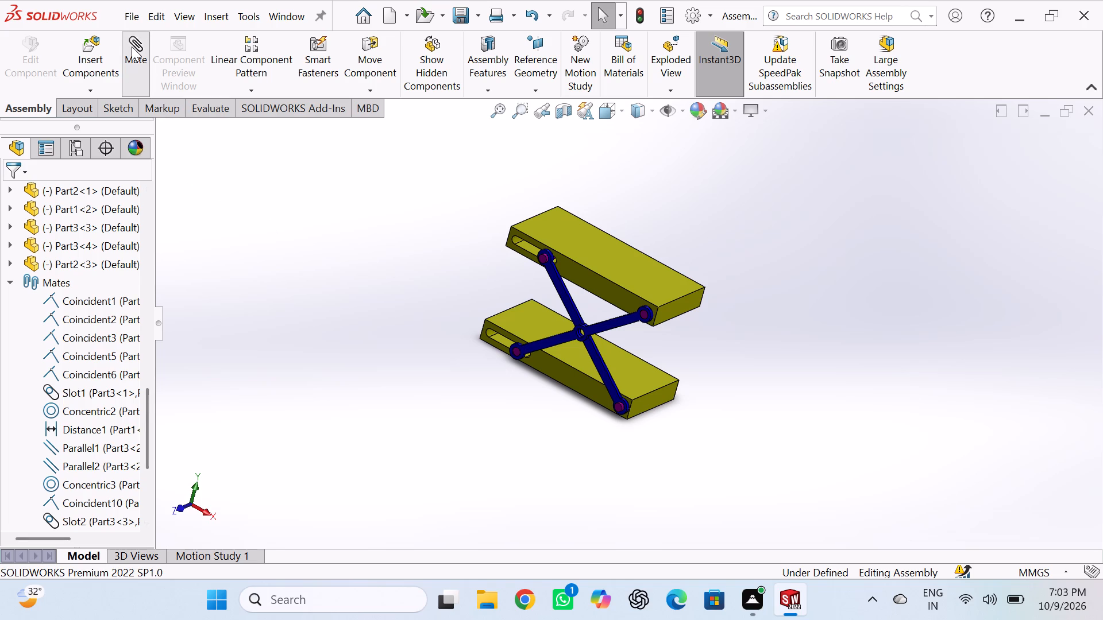
click(45, 218)
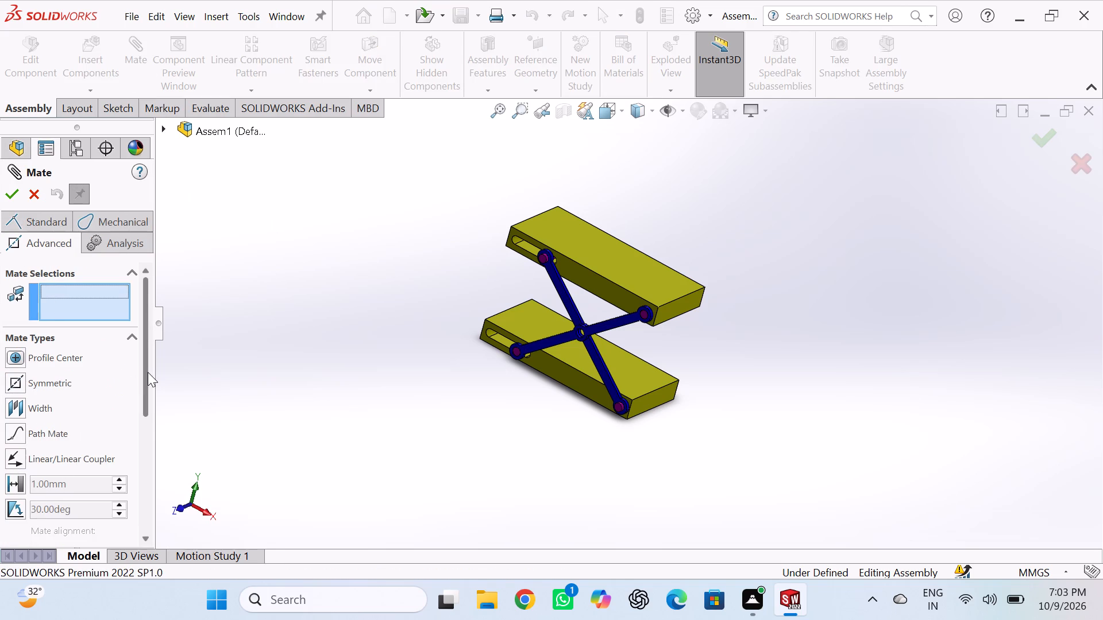
drag(148, 372, 155, 461)
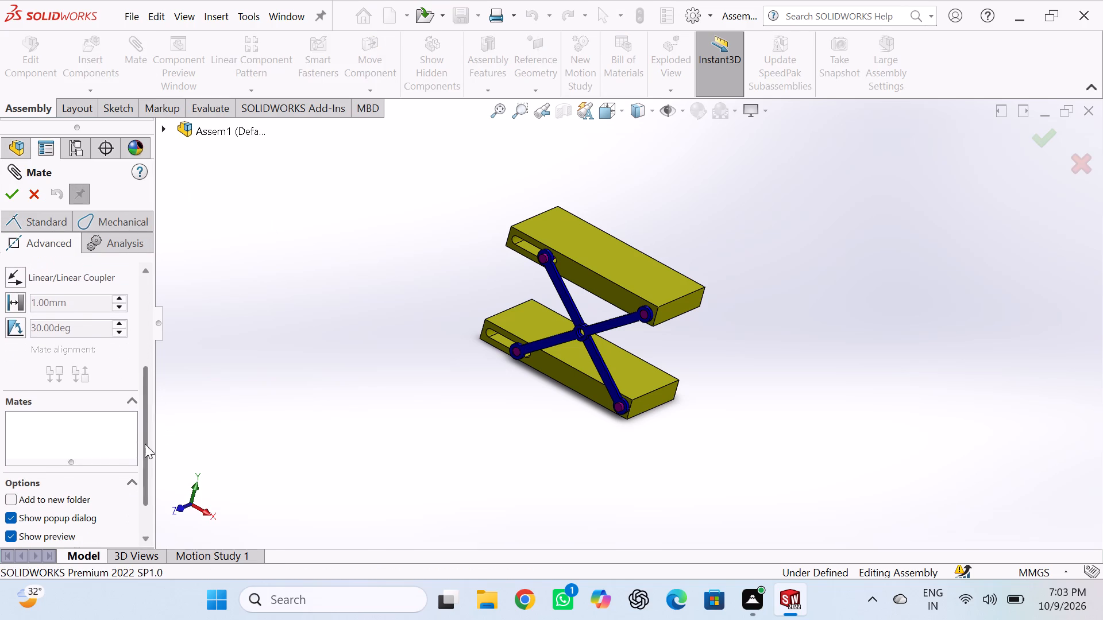
click(16, 300)
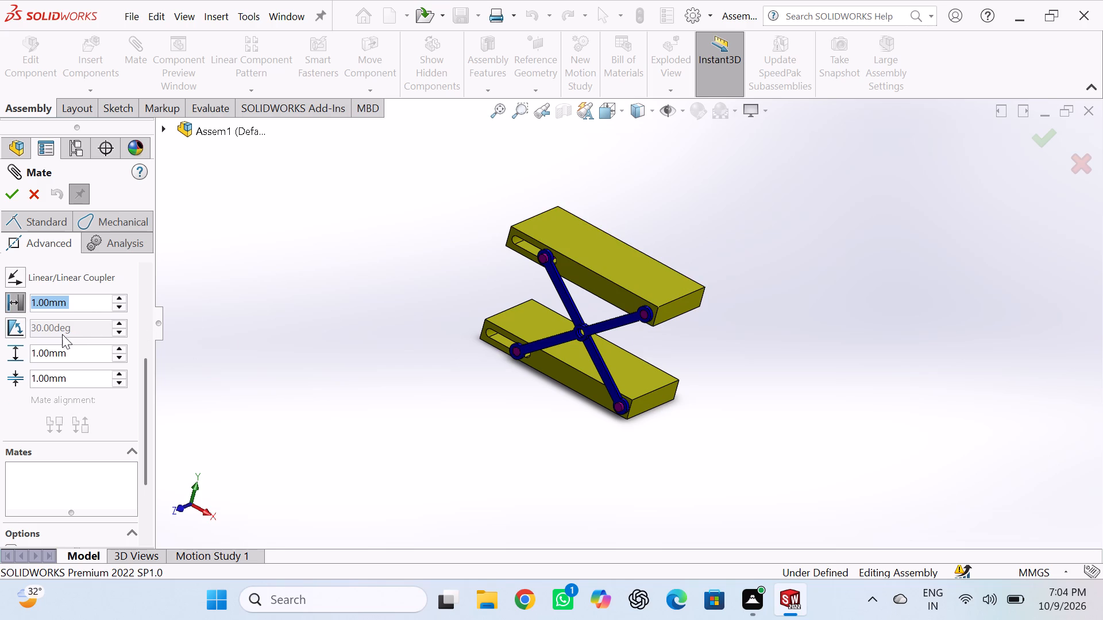
middle_drag(302, 312, 274, 311)
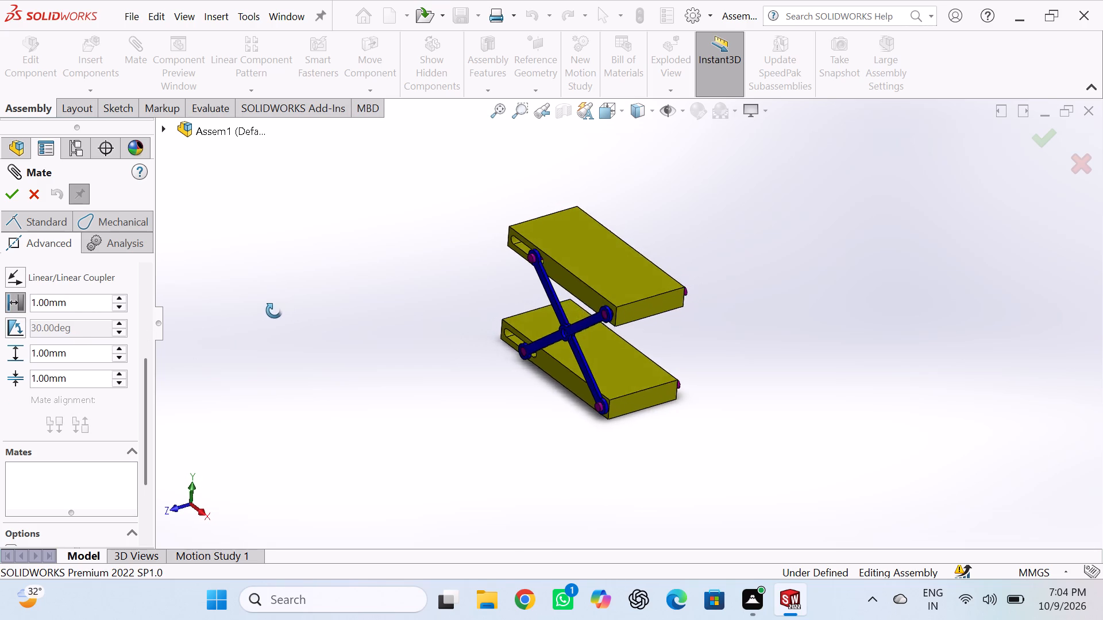
middle_drag(274, 311, 256, 286)
scroll(287, 284, up, 1)
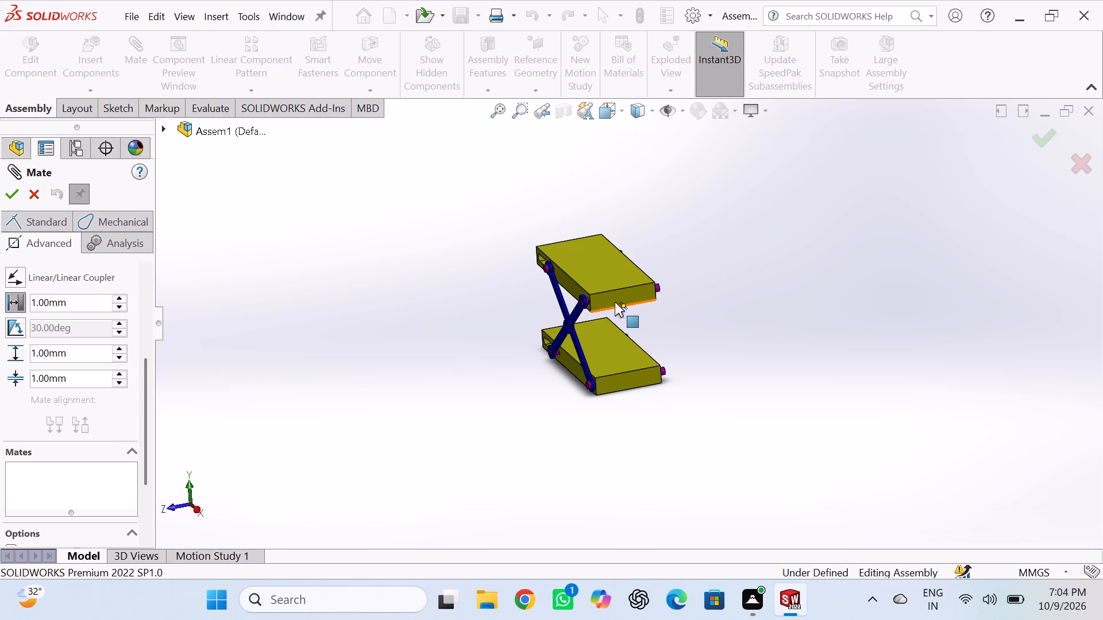
click(611, 350)
middle_drag(596, 351, 592, 346)
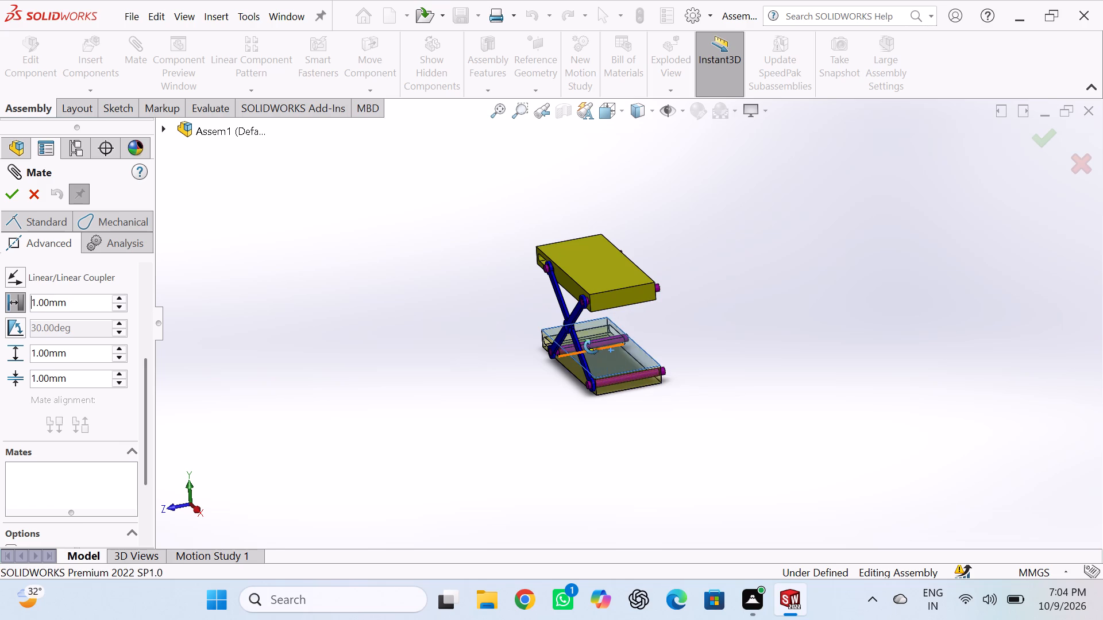
middle_drag(592, 346, 584, 267)
click(592, 277)
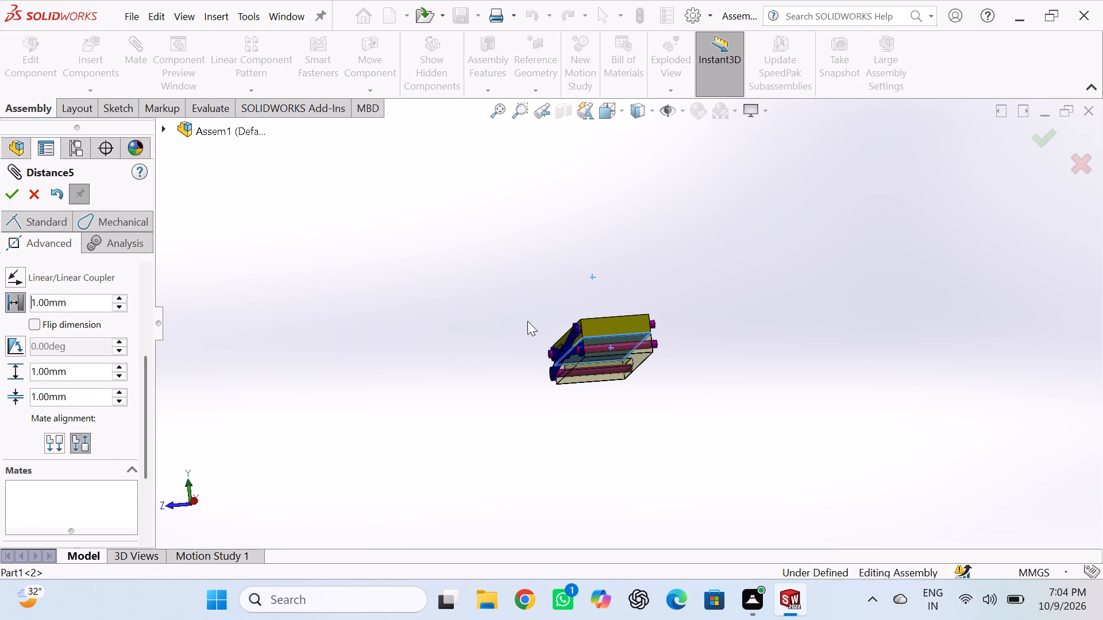
double_click(76, 304)
text(35)
key(Return)
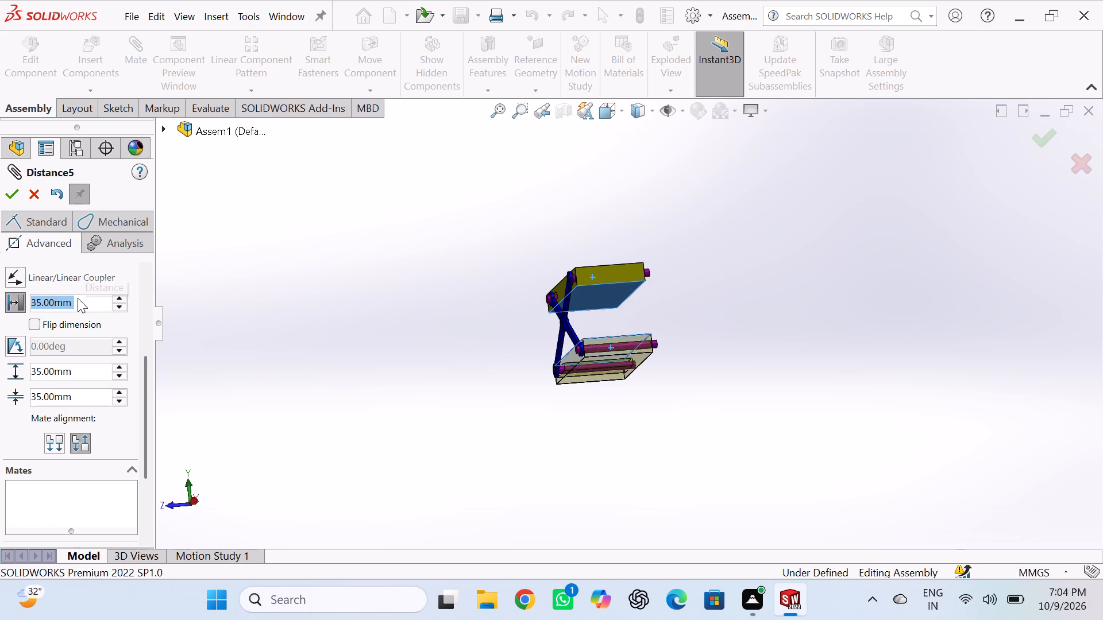
text(45)
key(Return)
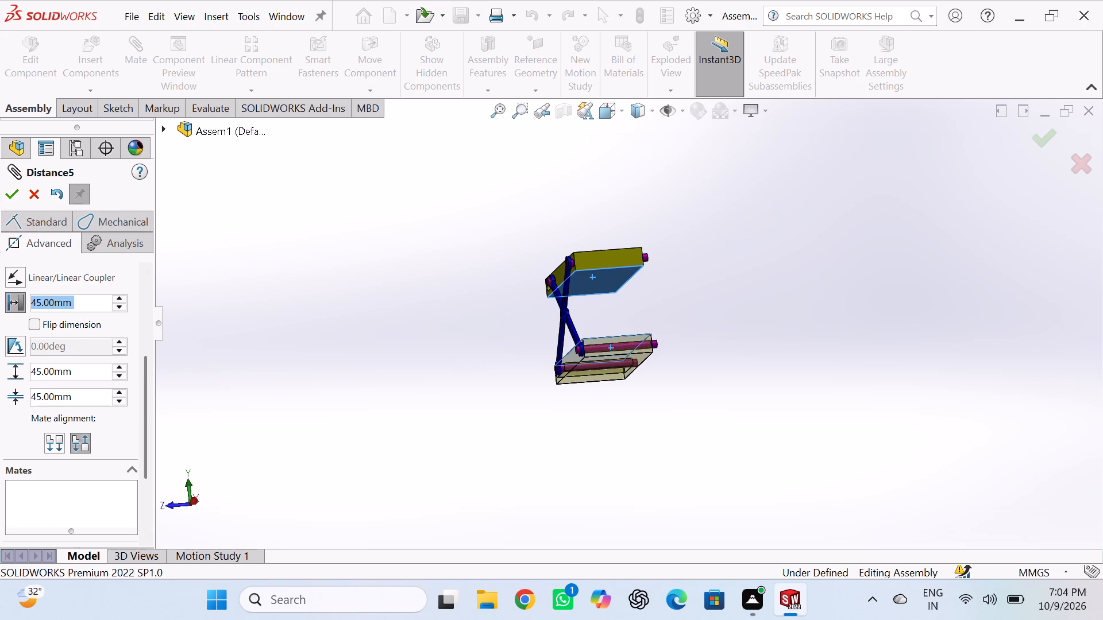
double_click(80, 394)
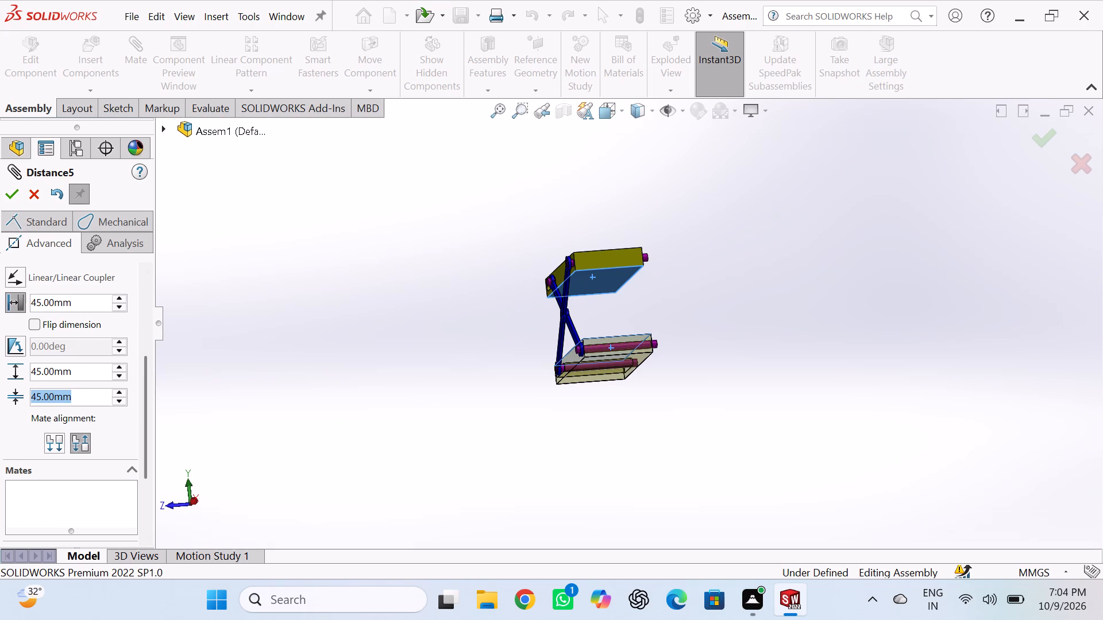
key(0)
key(Return)
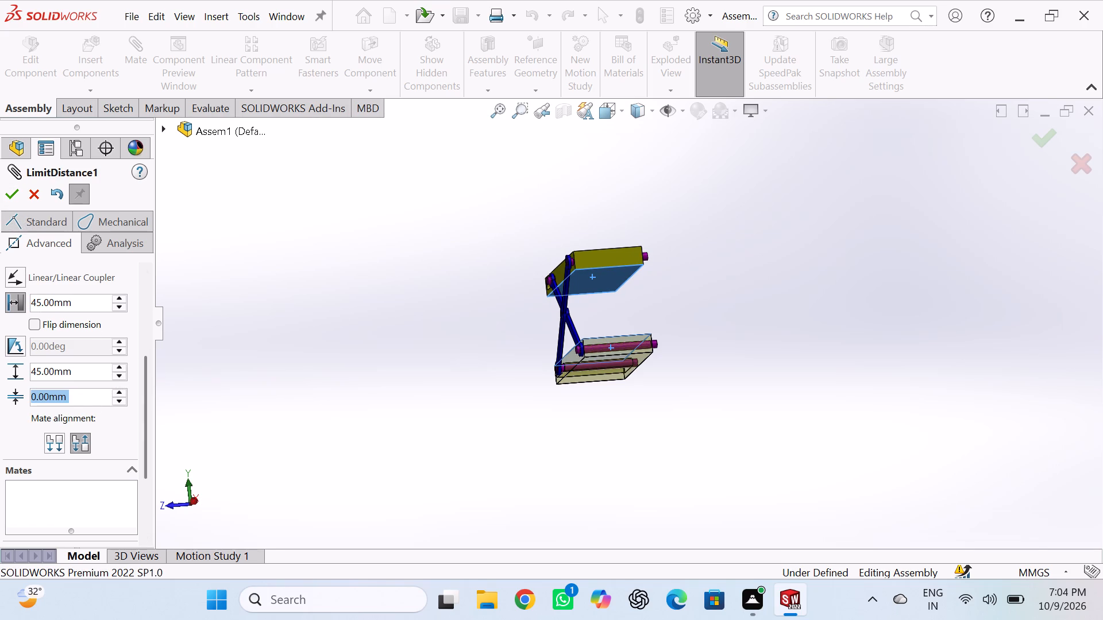
click(390, 248)
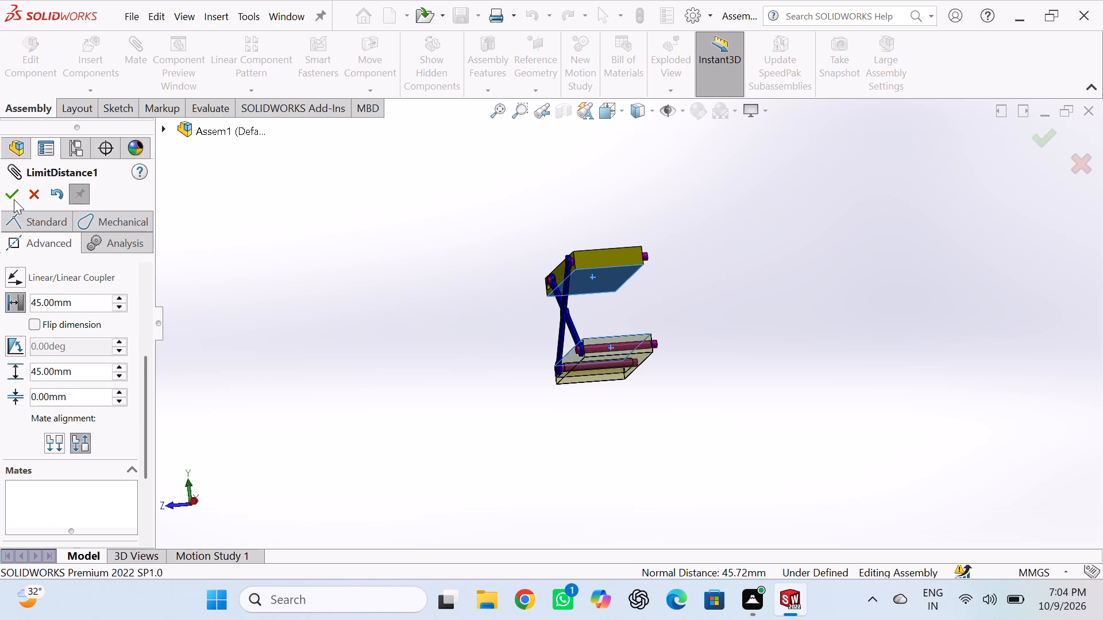
click(14, 199)
click(226, 264)
Move the upper Part1 down to the lower plate and up again to test the distance limits, and leave mating.
middle_drag(343, 263, 385, 320)
scroll(391, 320, up, 1)
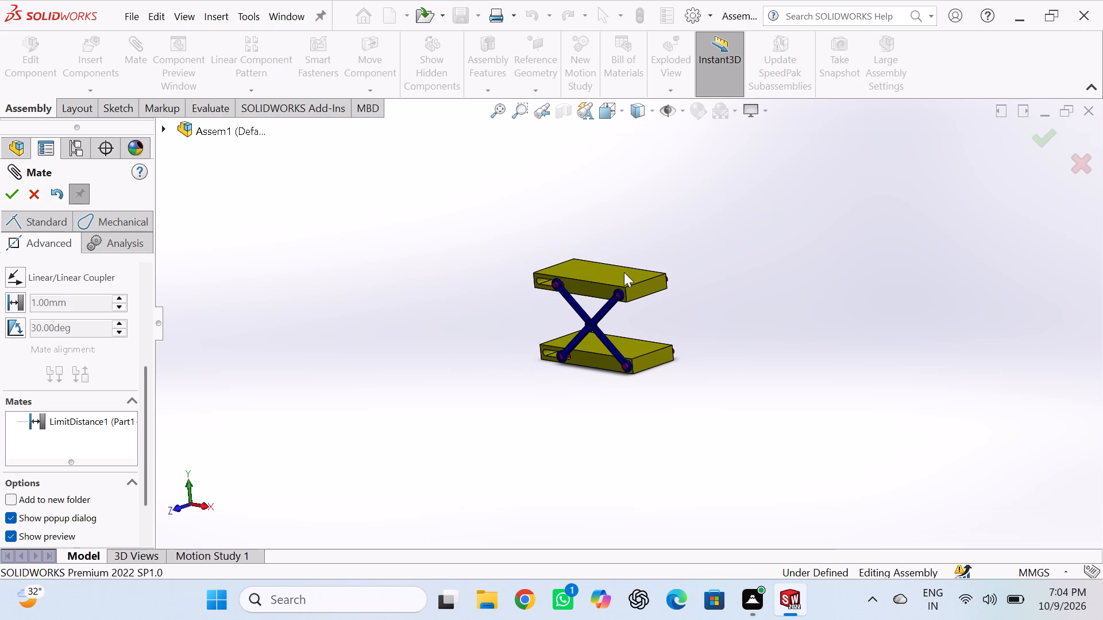
drag(626, 277, 635, 344)
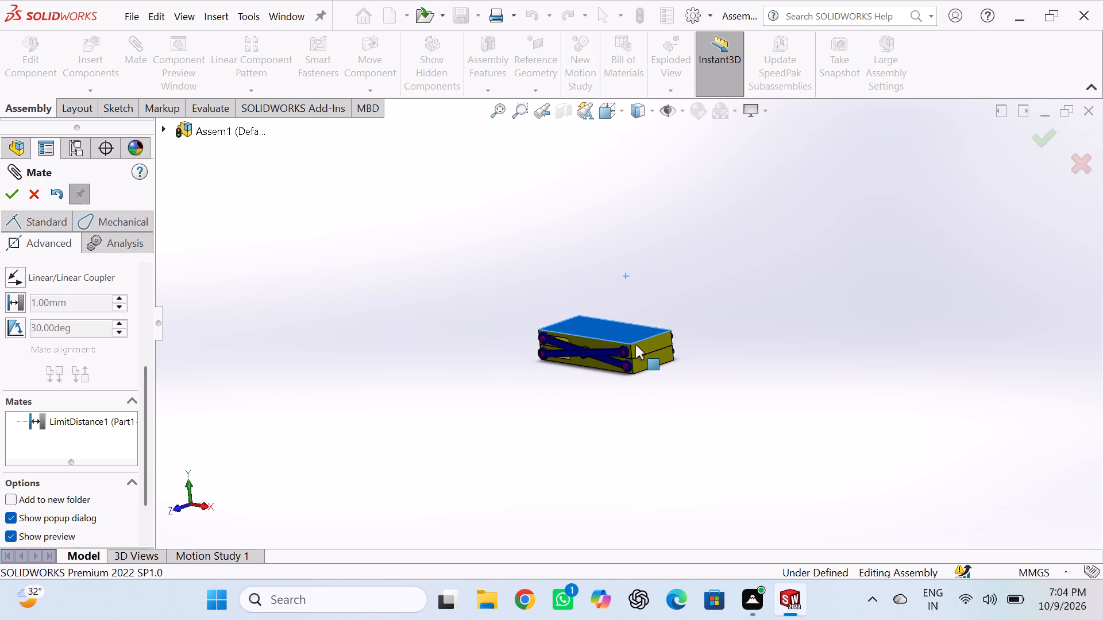
drag(635, 344, 639, 387)
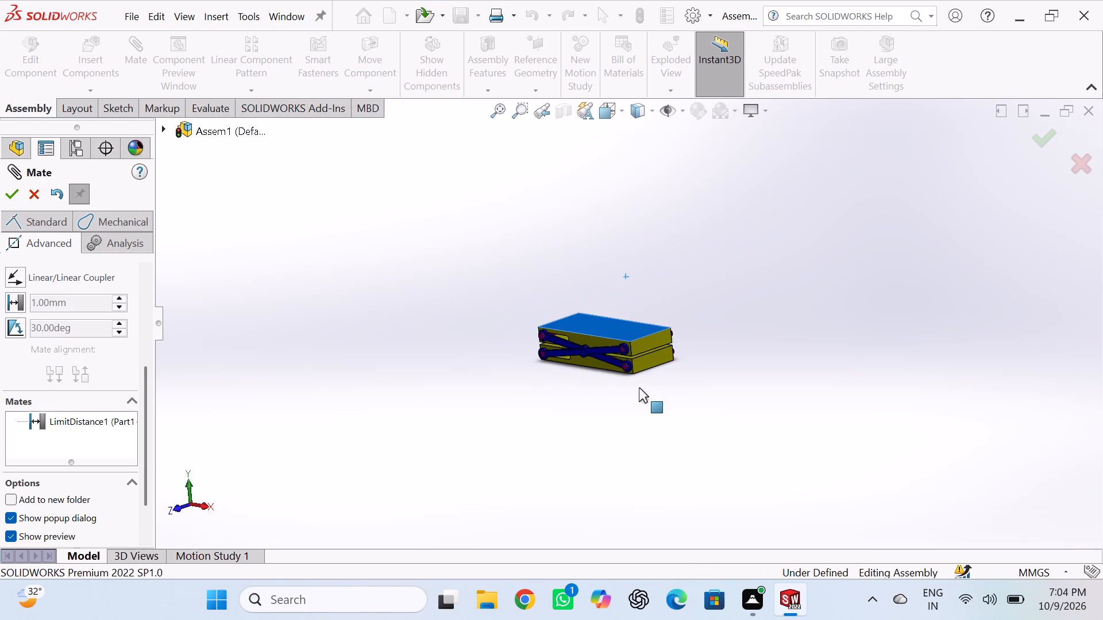
drag(639, 387, 606, 196)
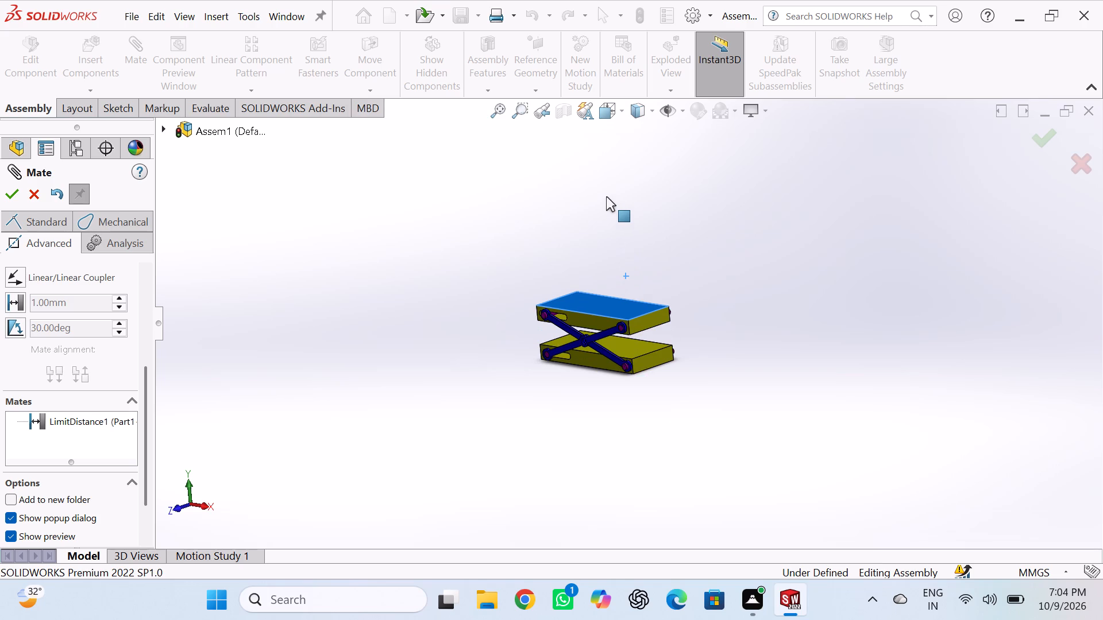
drag(606, 196, 606, 196)
drag(627, 312, 596, 208)
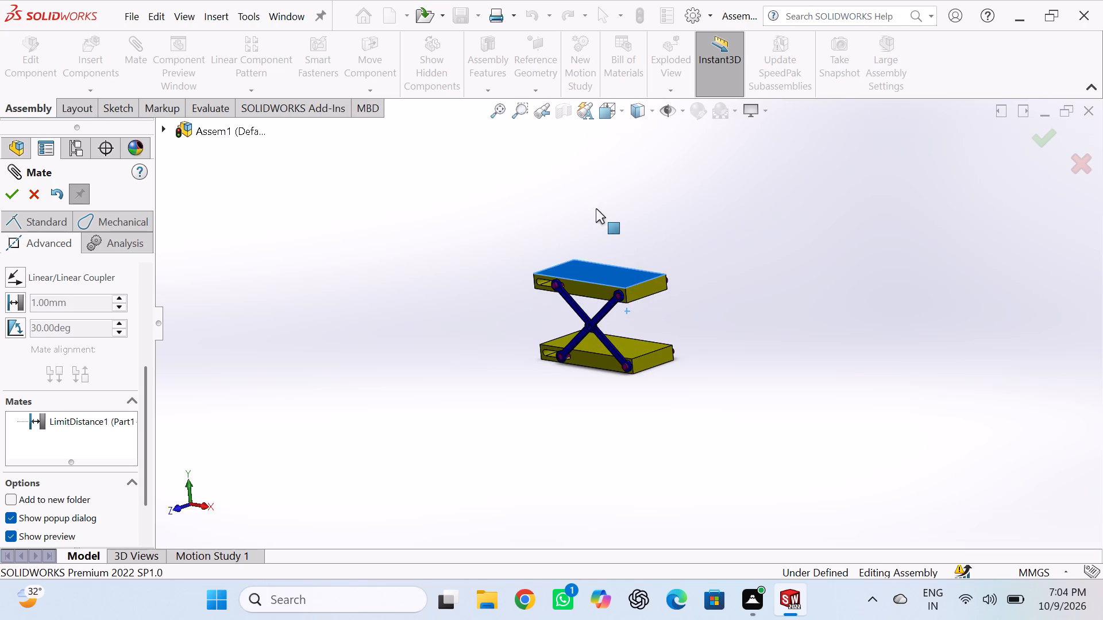
drag(596, 208, 618, 198)
drag(618, 198, 623, 170)
click(529, 399)
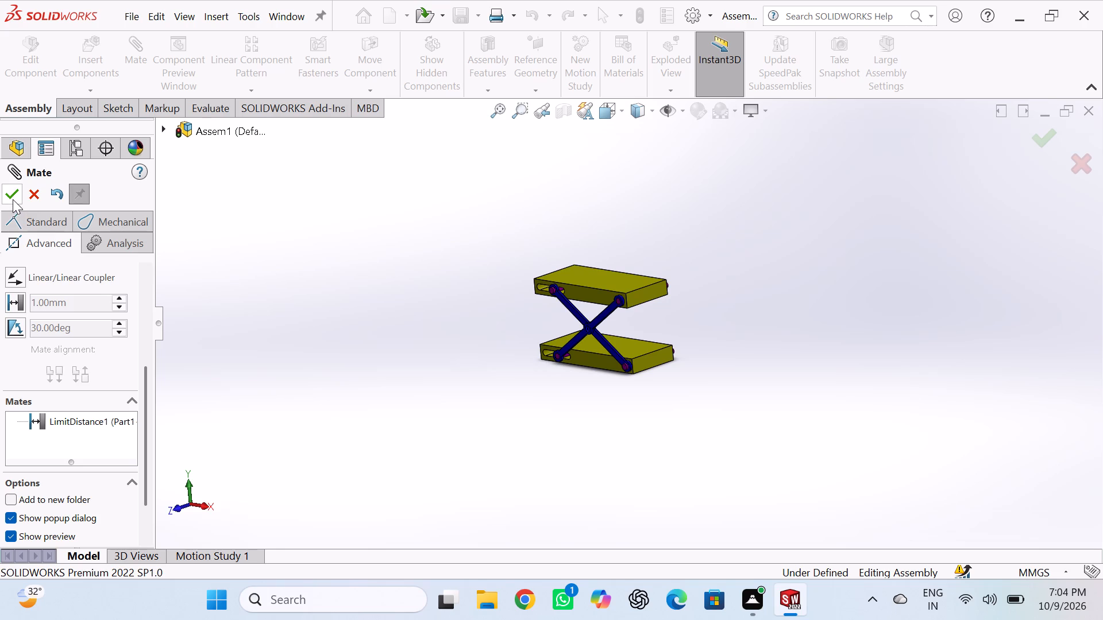
click(13, 199)
click(315, 272)
middle_click(356, 248)
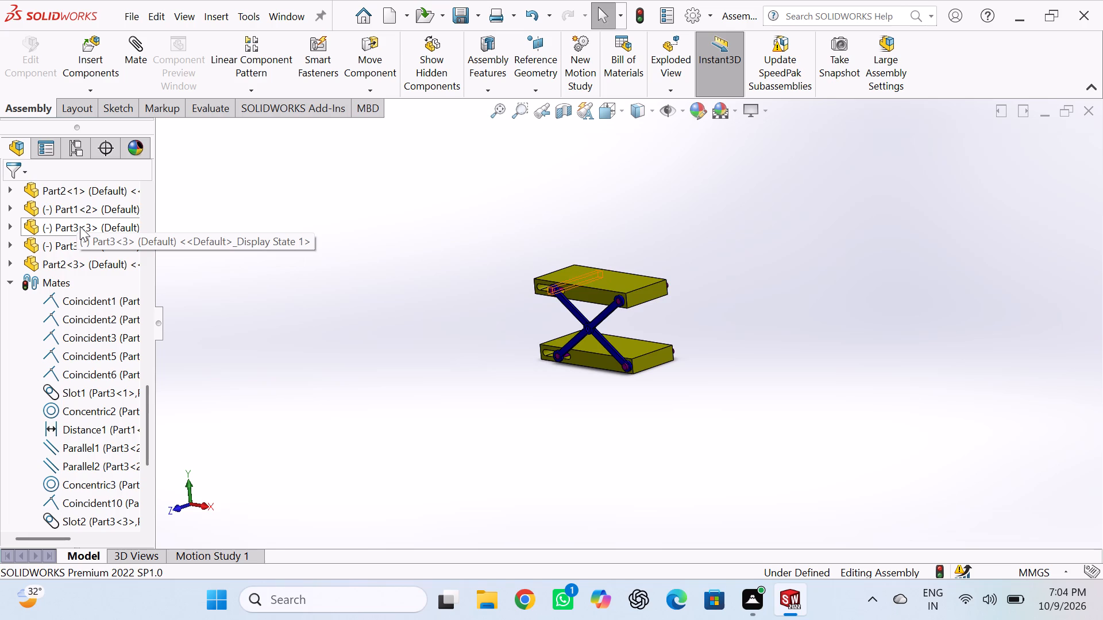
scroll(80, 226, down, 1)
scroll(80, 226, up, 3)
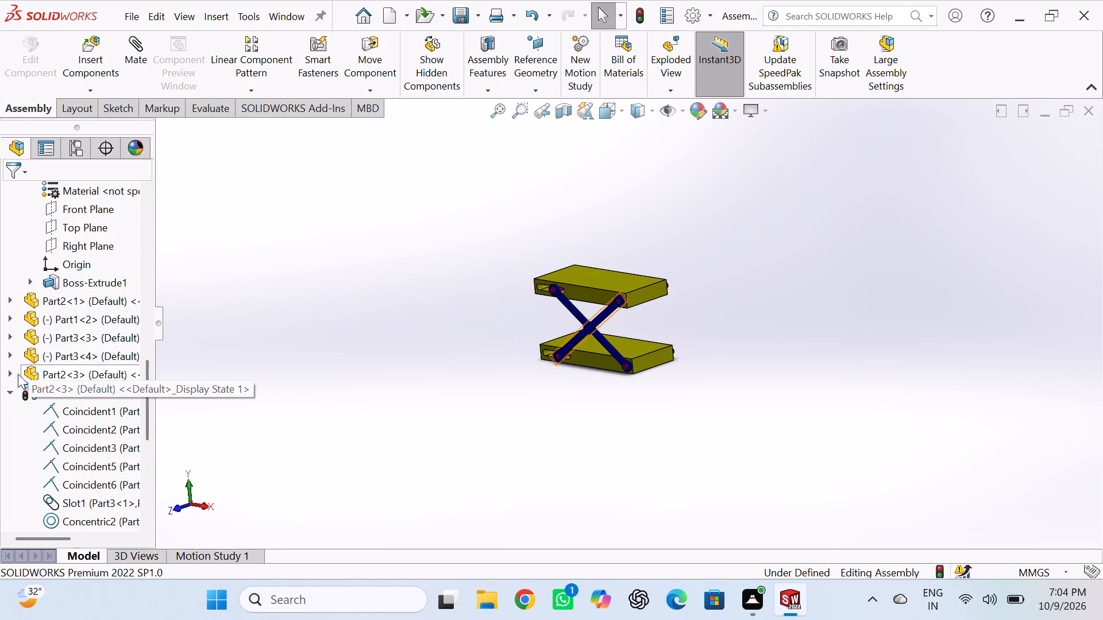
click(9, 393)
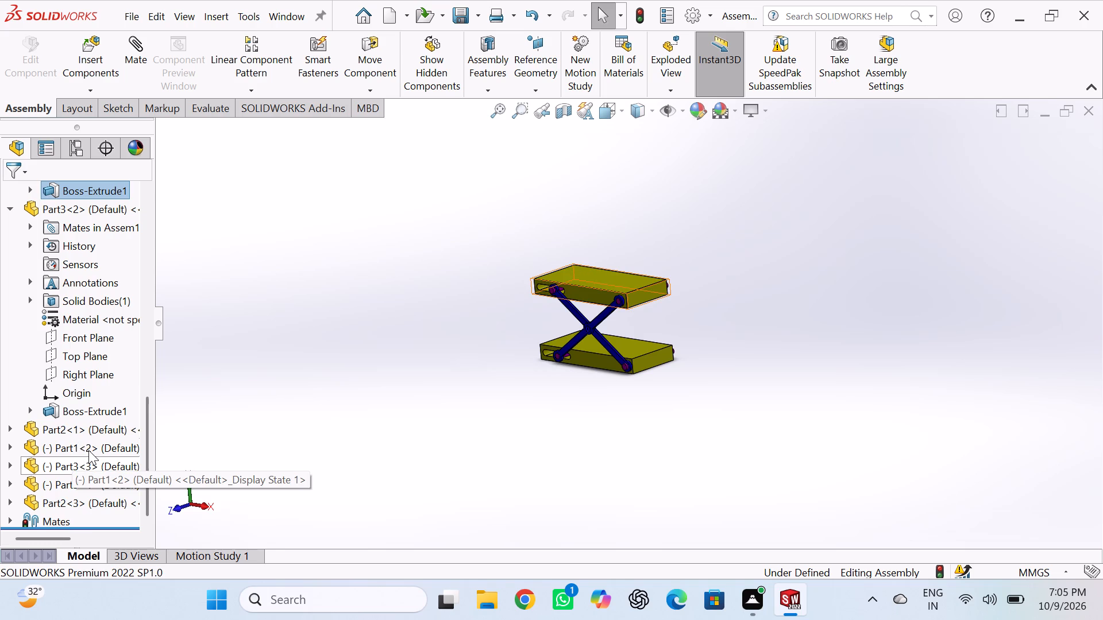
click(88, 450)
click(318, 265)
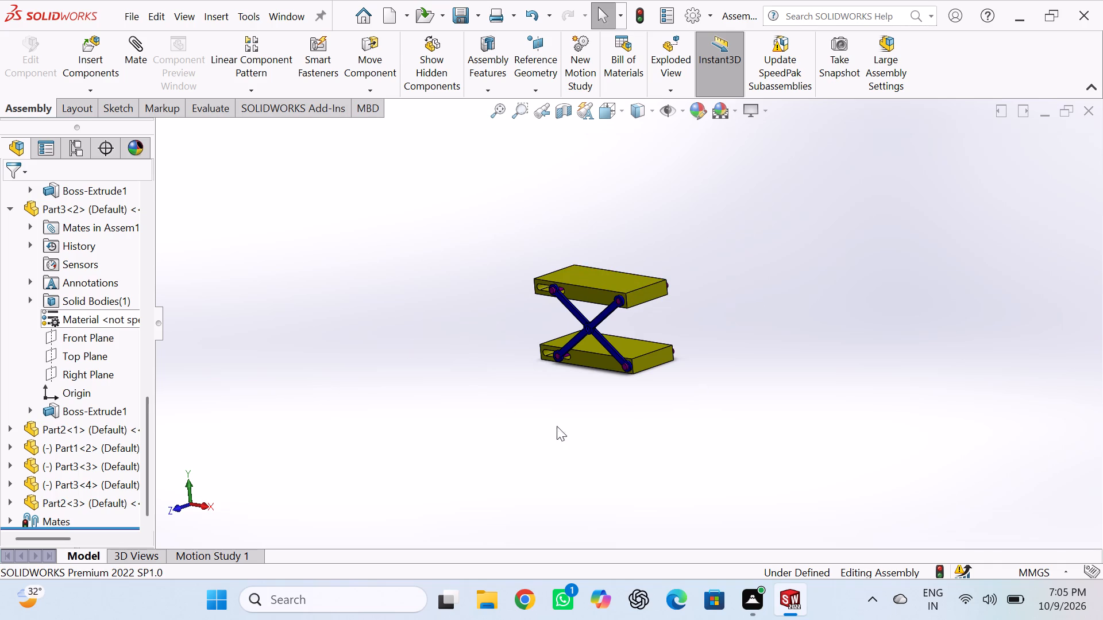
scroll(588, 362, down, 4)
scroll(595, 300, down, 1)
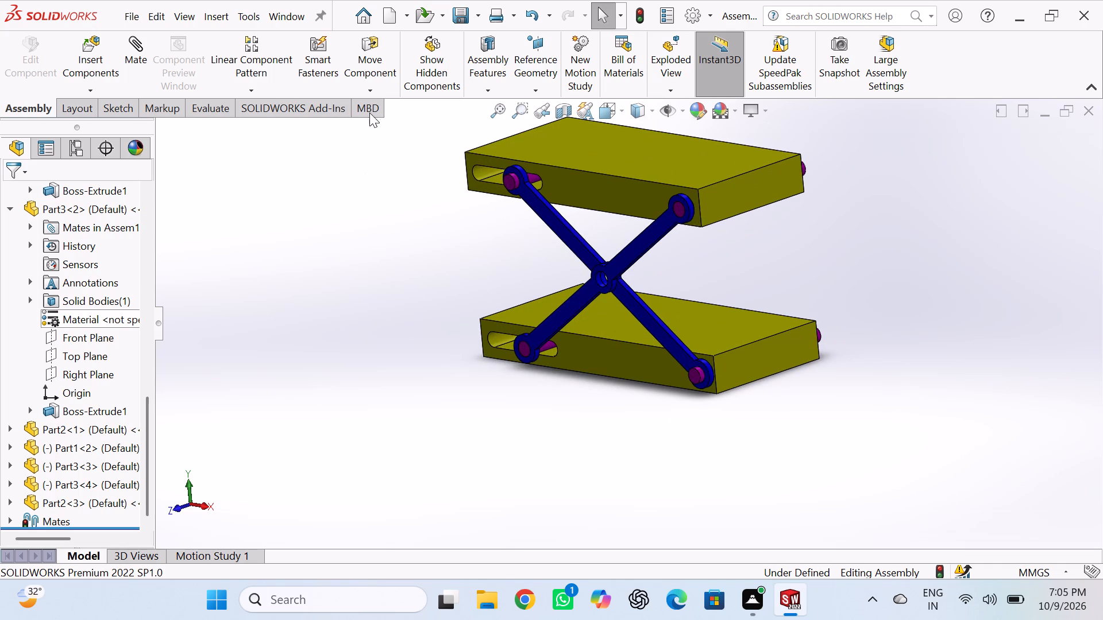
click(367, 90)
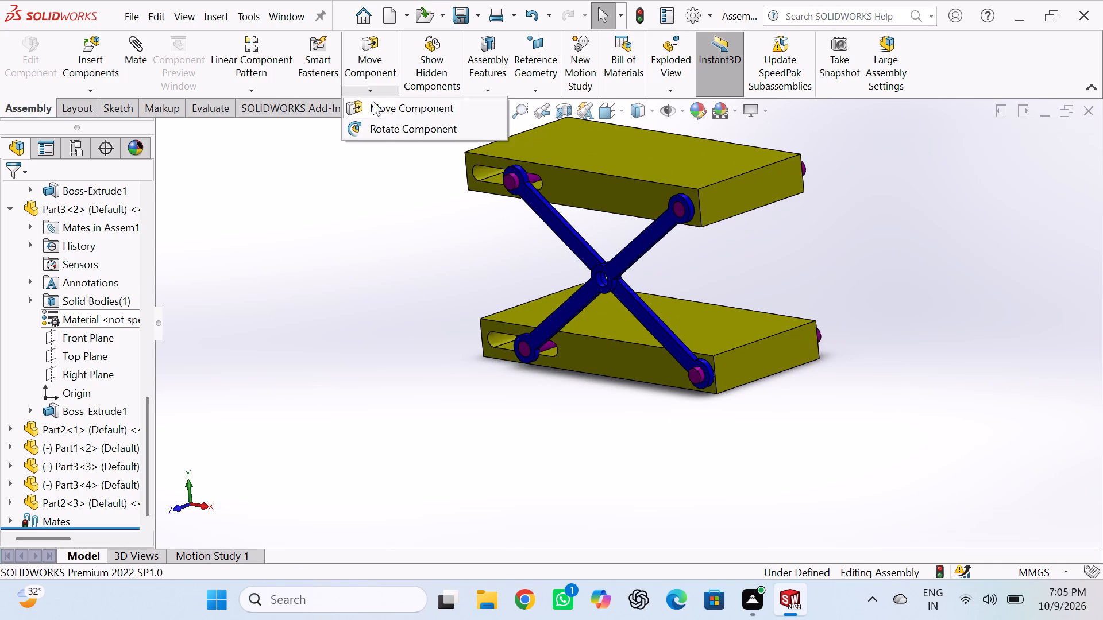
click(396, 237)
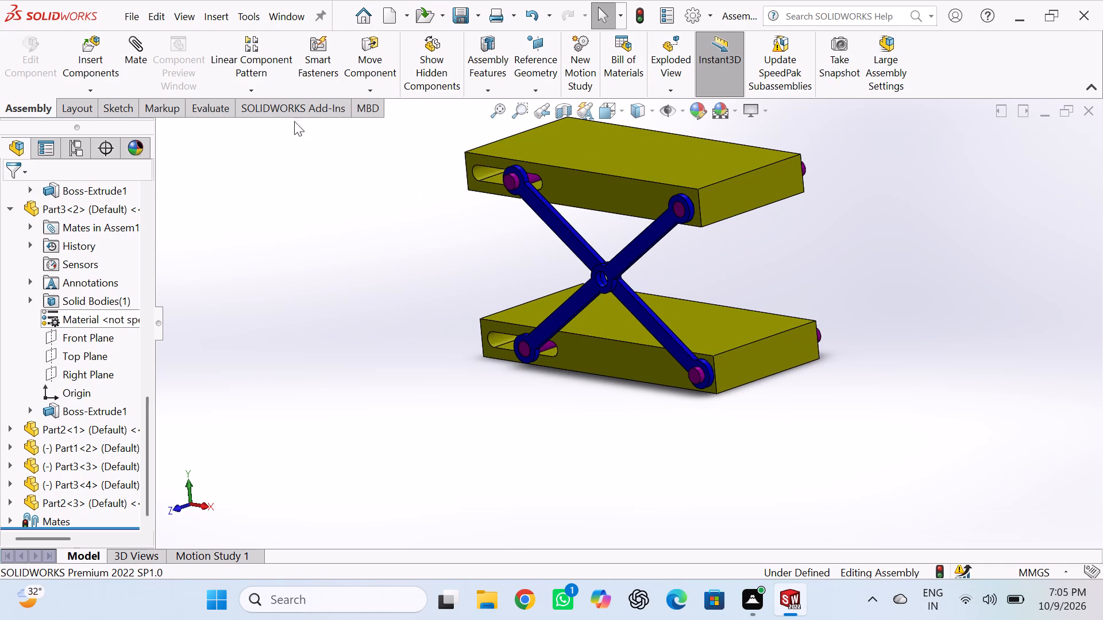
Mirror the crossed links Part2<1> and Part2<3> about the assembly's Front Plane using Mirror Components.
click(246, 87)
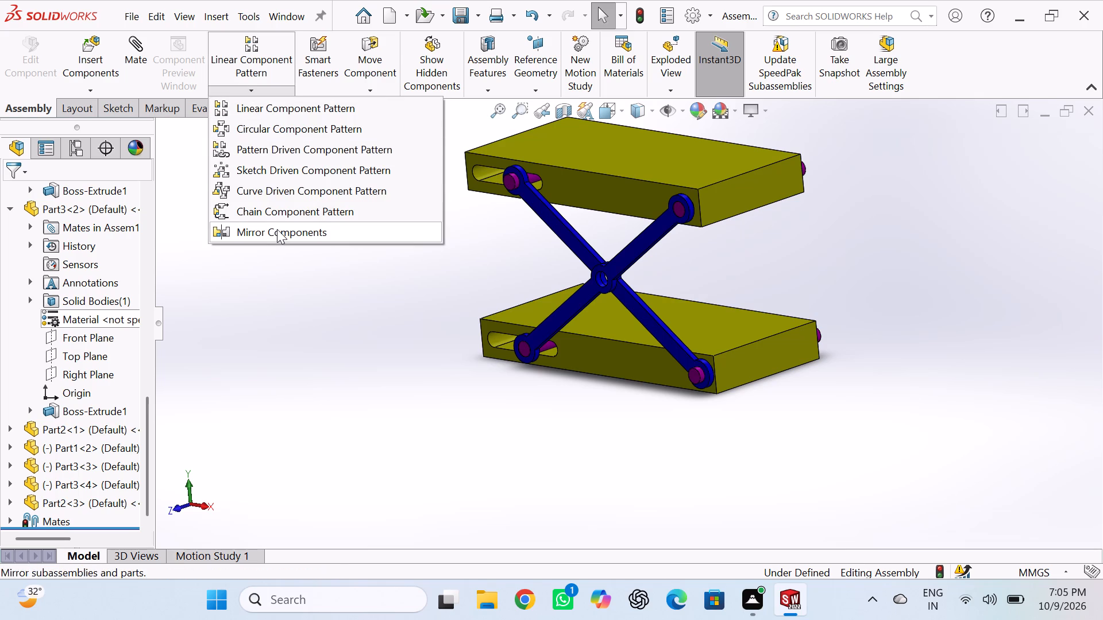
click(277, 229)
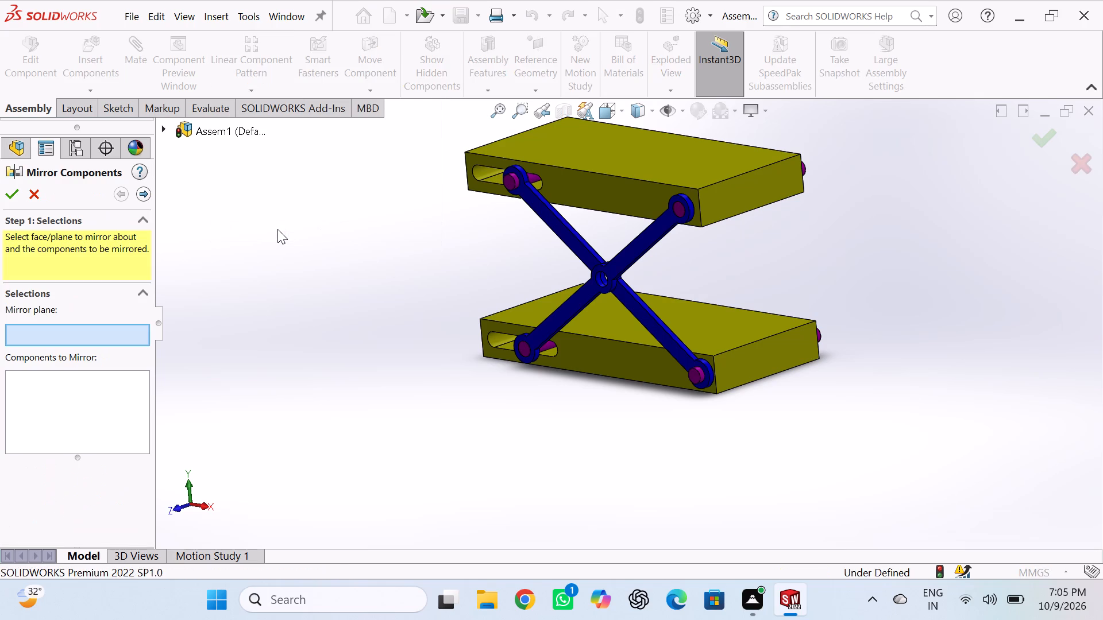
click(161, 125)
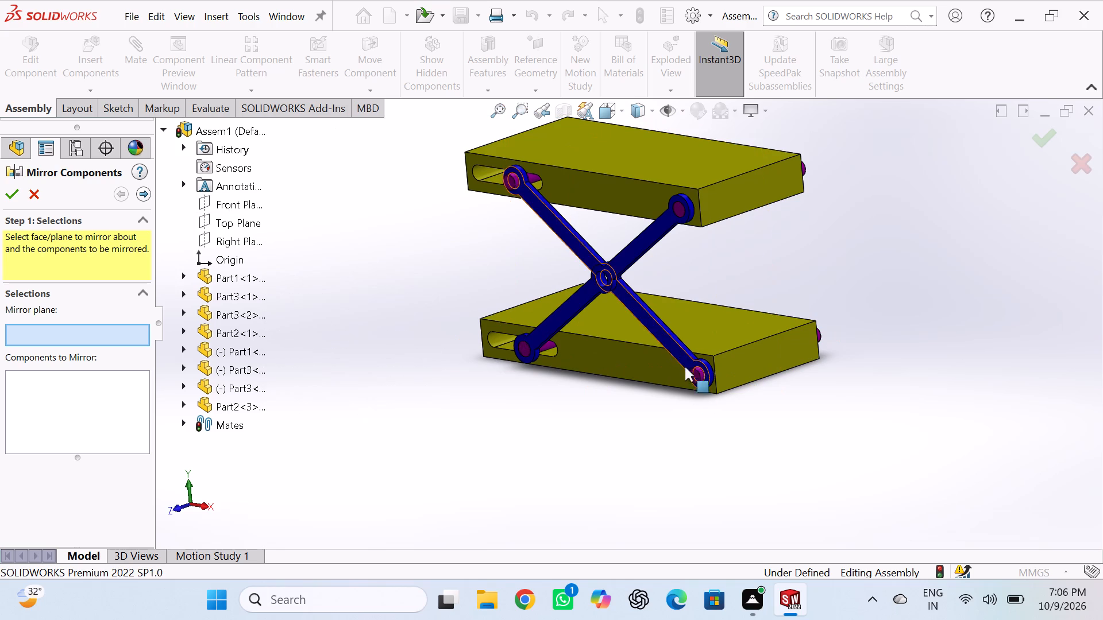
middle_drag(693, 415, 652, 431)
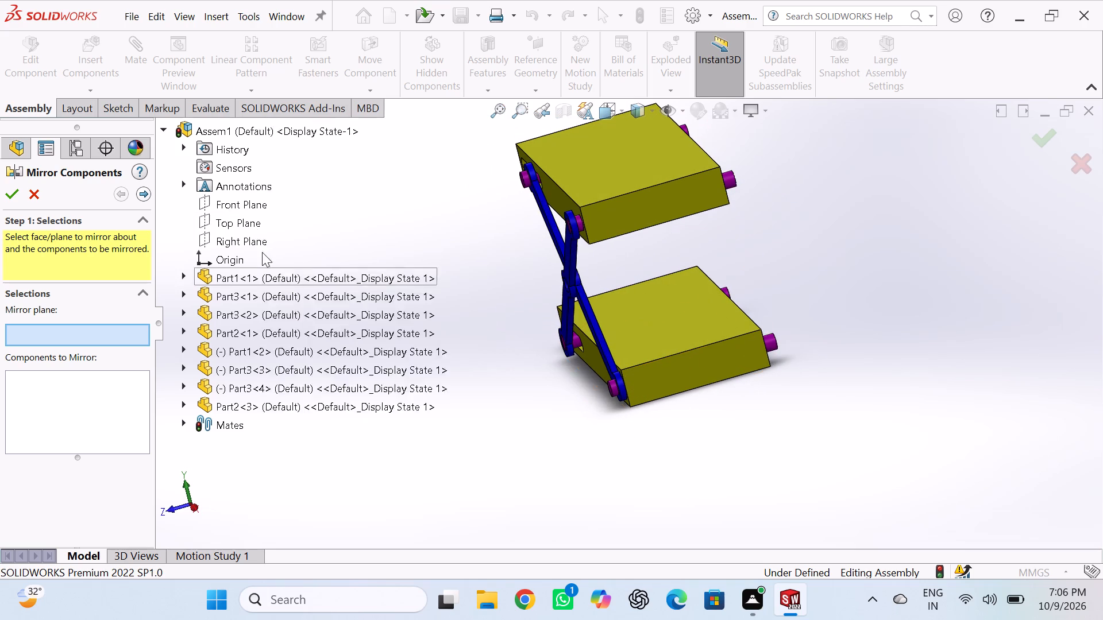
click(241, 208)
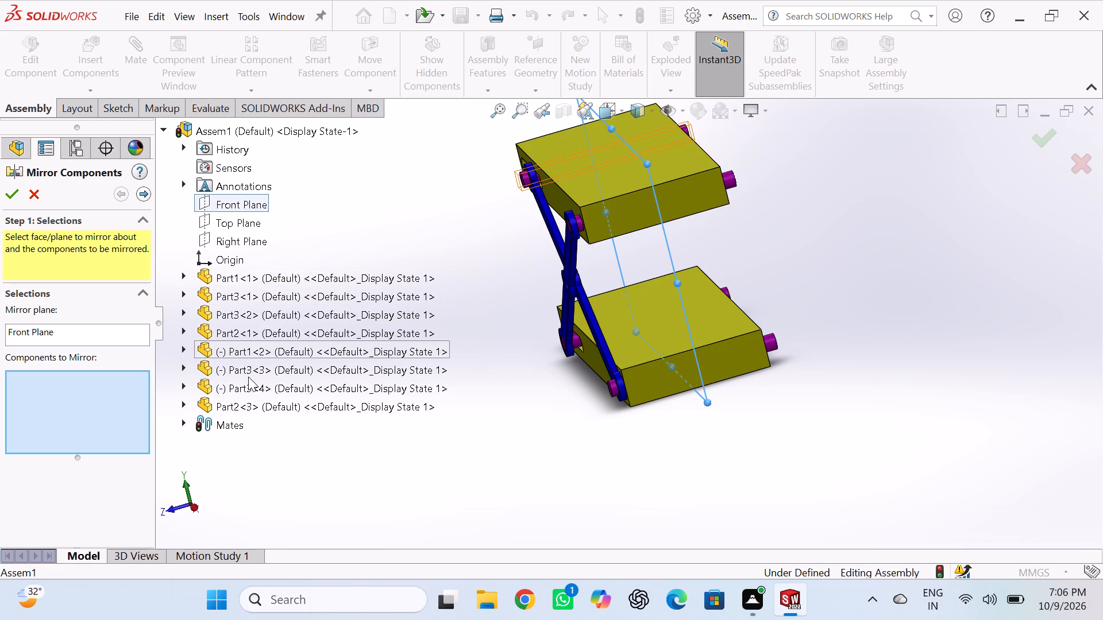
click(234, 332)
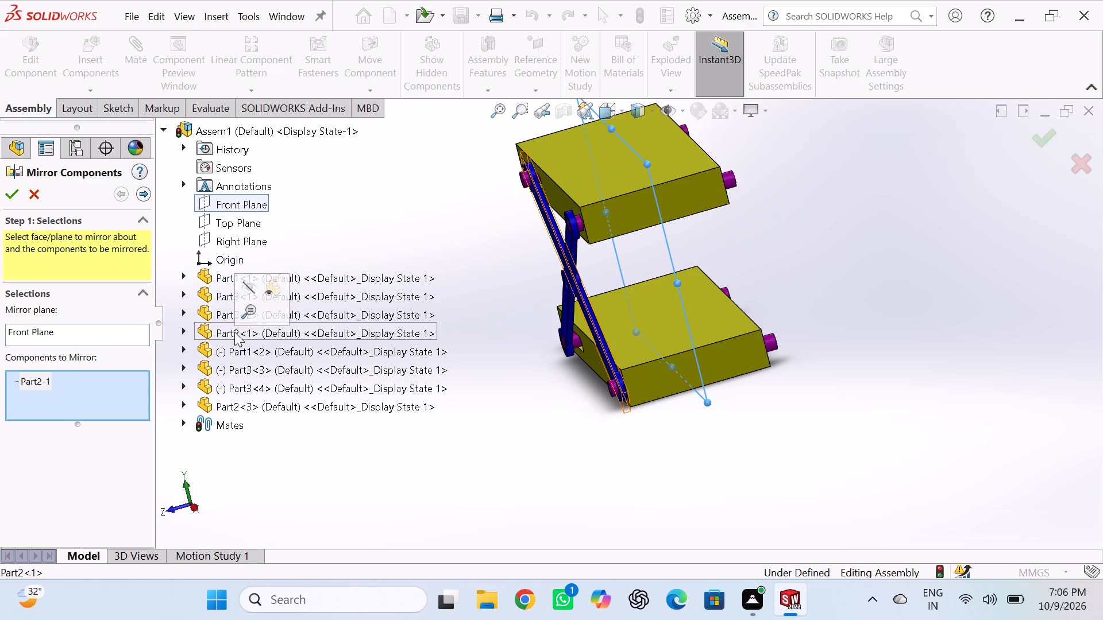
click(242, 409)
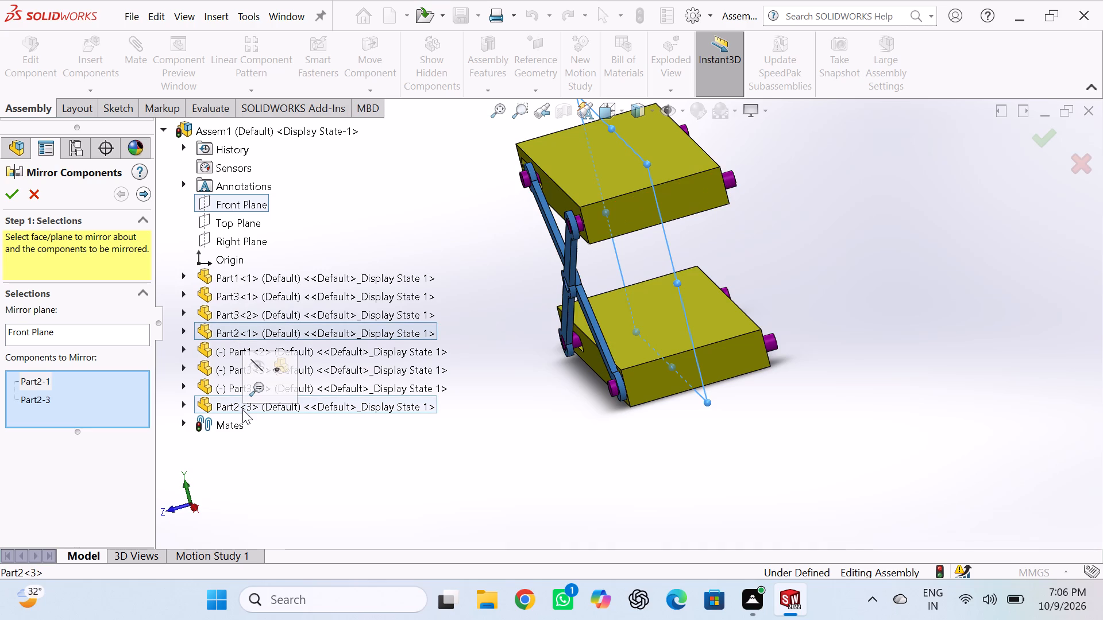
click(5, 193)
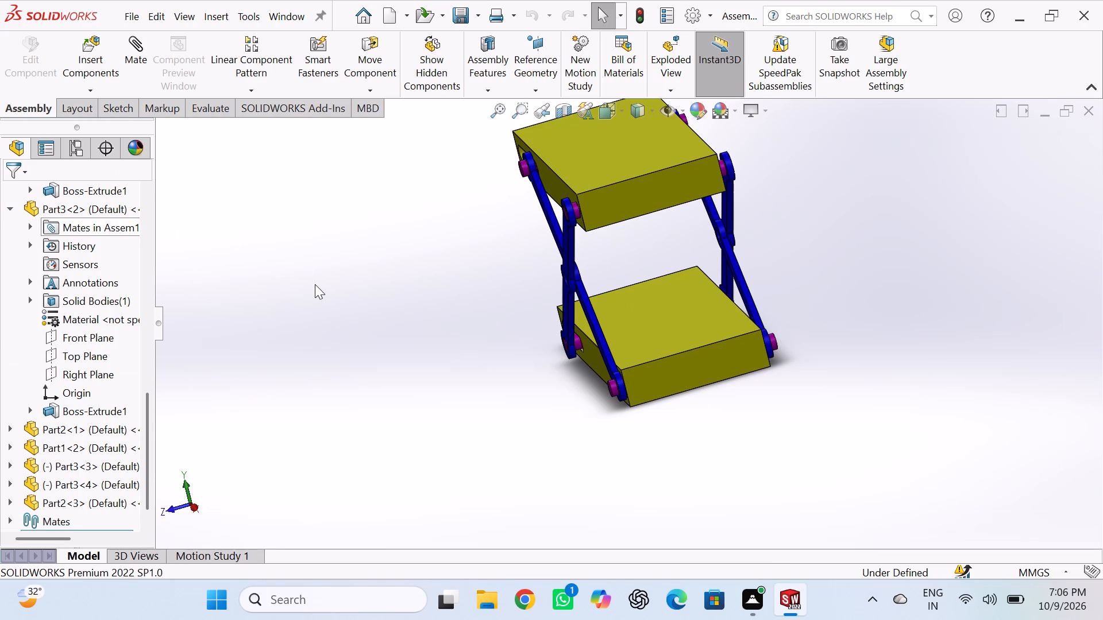
Move the upper Part1 up and down to check how the lift travels with links on both sides.
middle_drag(440, 308, 431, 308)
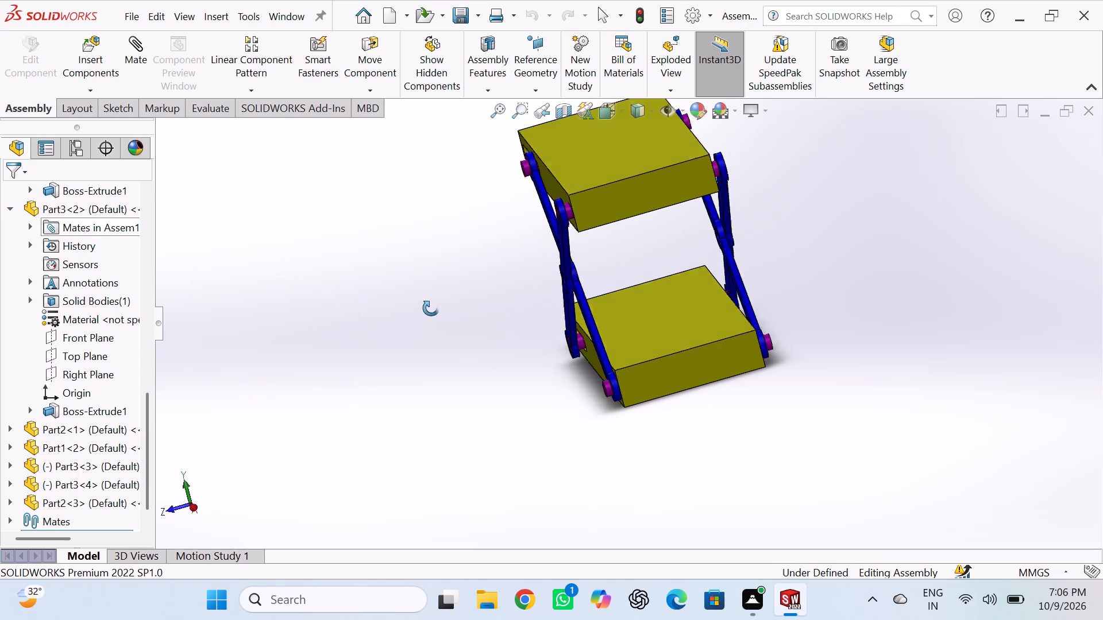
middle_drag(431, 308, 457, 327)
scroll(468, 320, up, 3)
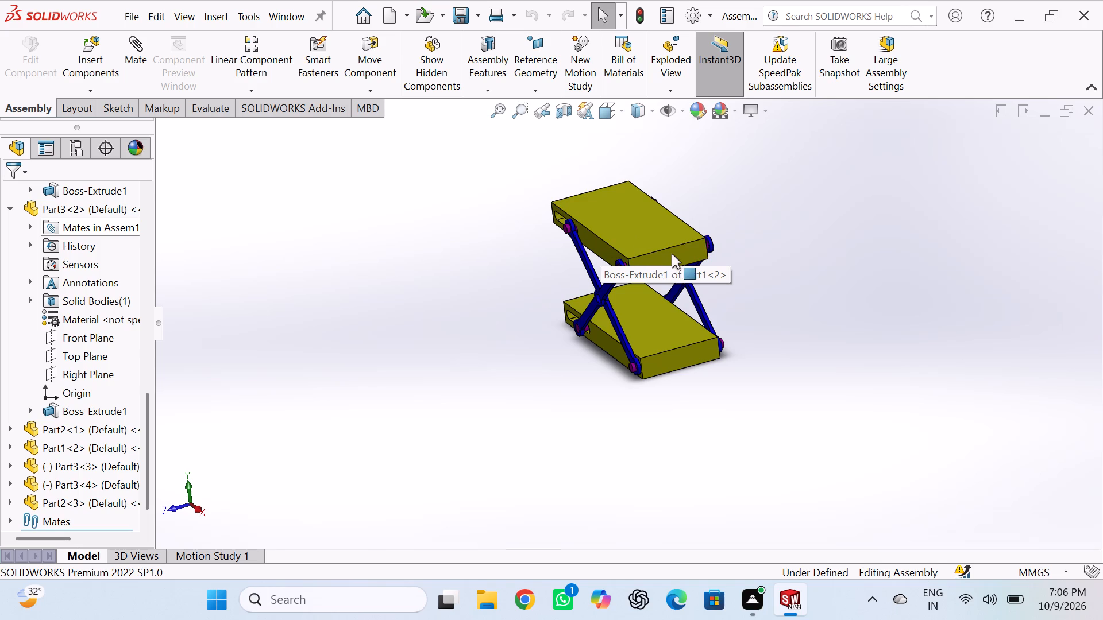
drag(668, 262, 672, 273)
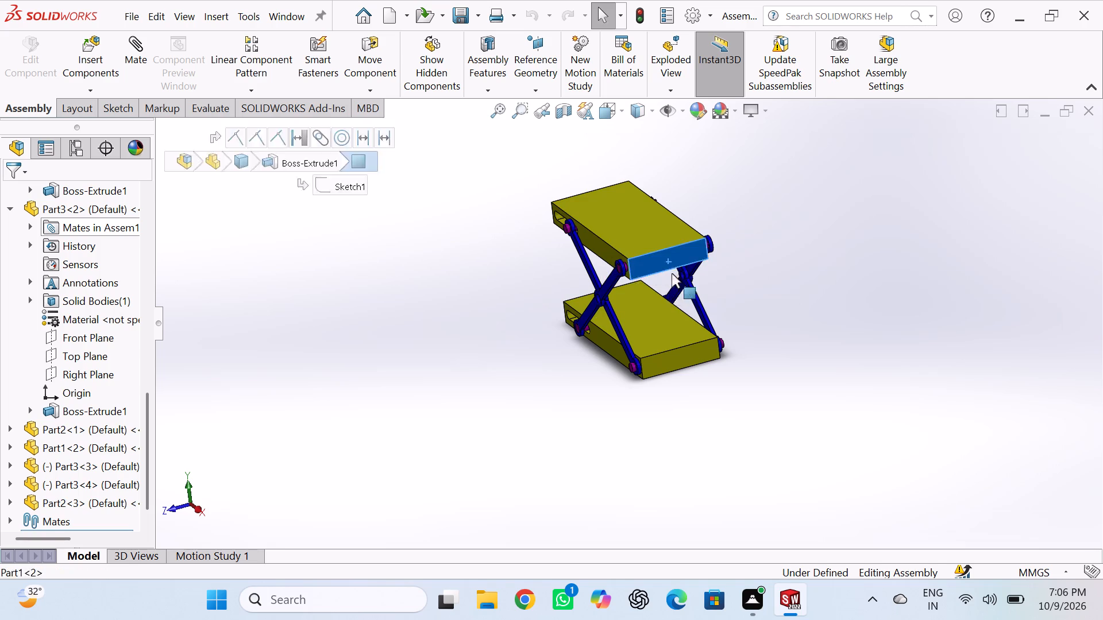
drag(672, 273, 642, 225)
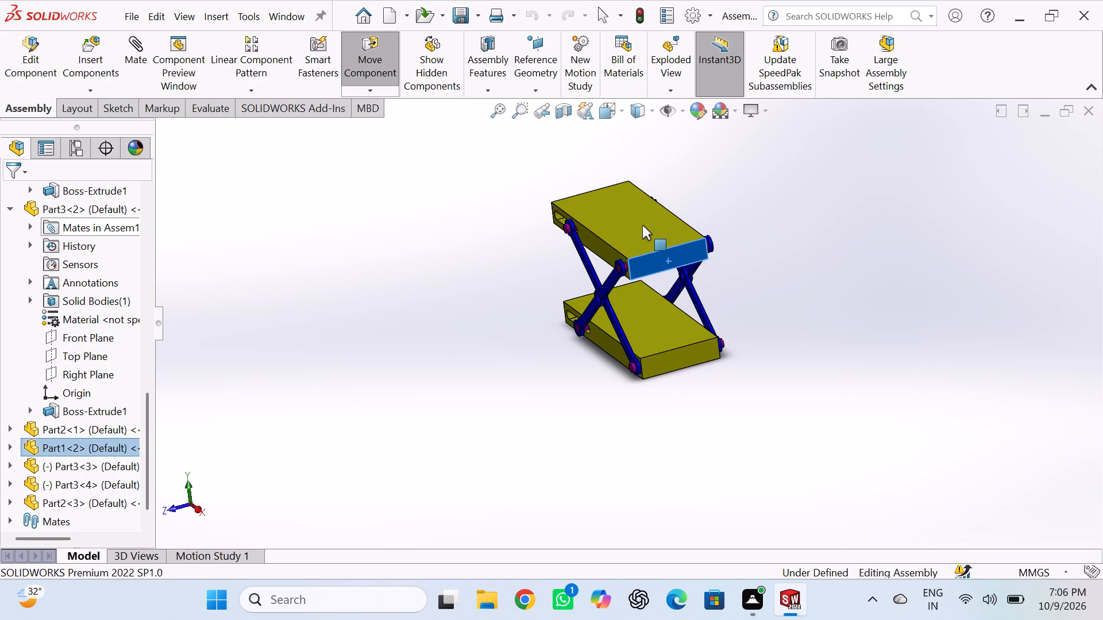
drag(642, 225, 635, 263)
Insert the open document Part4 into the assembly, placing it in free space beside the lower Part1's slotted end.
middle_drag(514, 383, 587, 390)
scroll(587, 390, up, 1)
scroll(573, 382, down, 3)
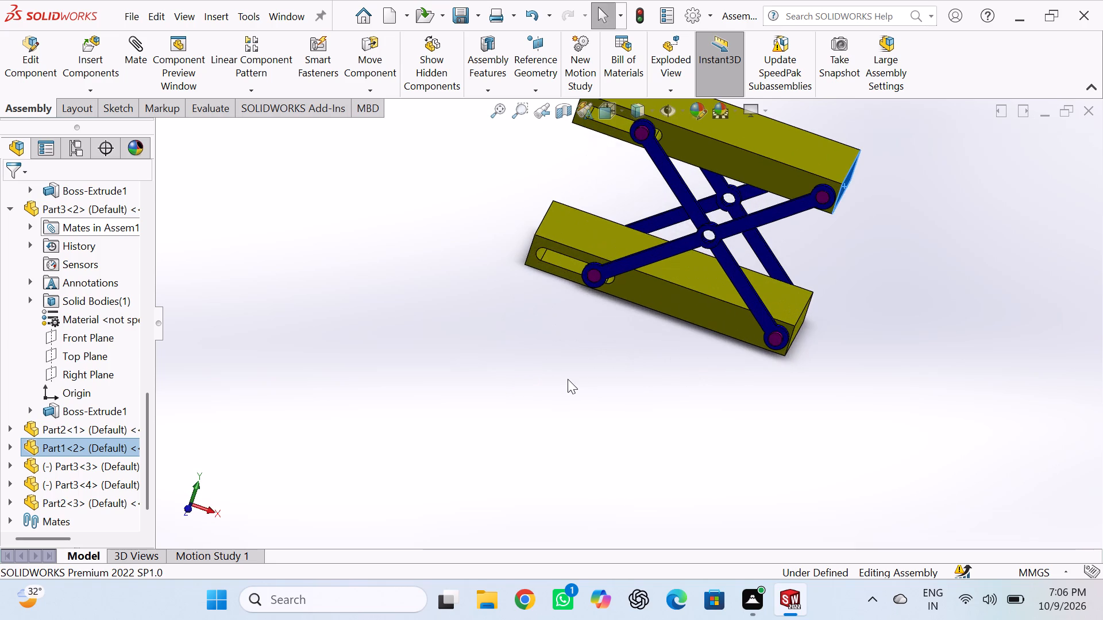
scroll(692, 192, up, 3)
scroll(685, 213, down, 5)
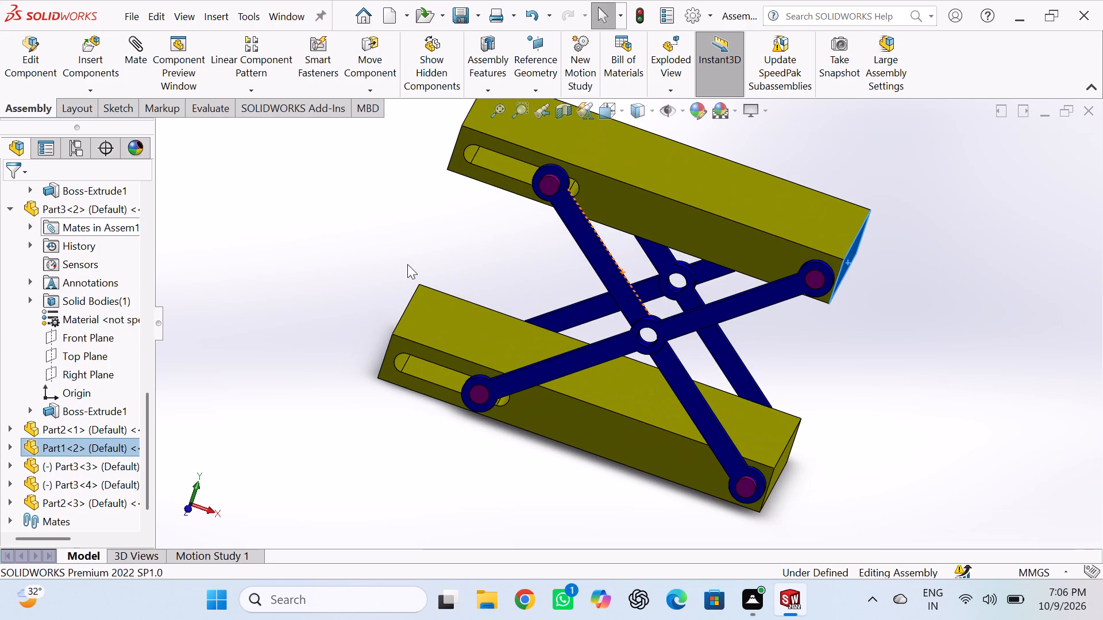
click(94, 65)
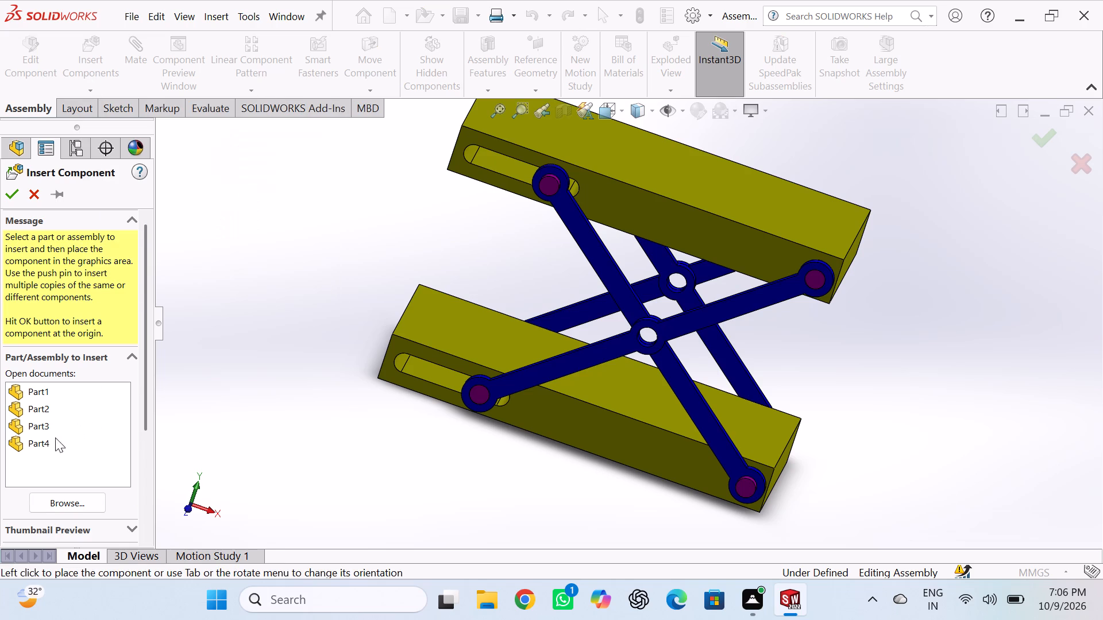
click(36, 440)
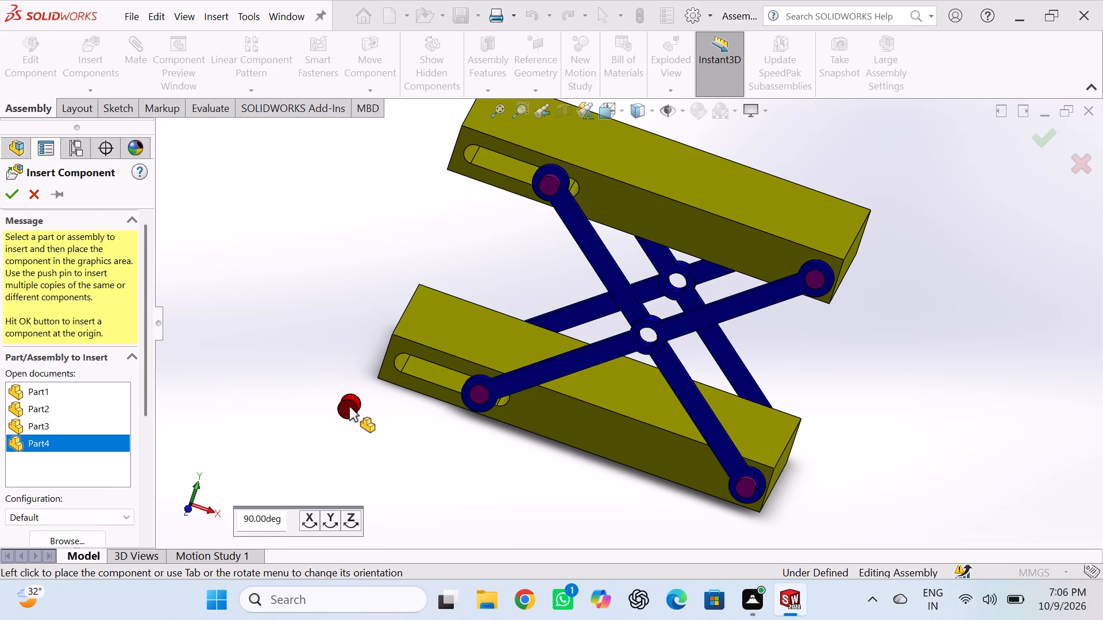
click(350, 410)
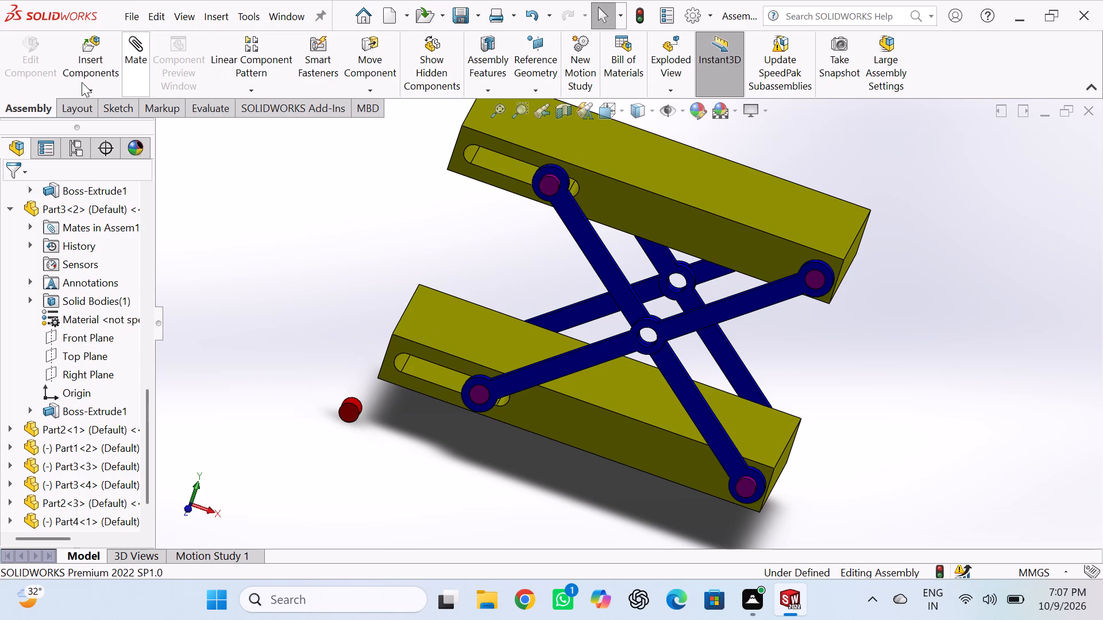
Add a Concentric mate between Part4's cylindrical face and the centre hole of Part2<3>.
click(134, 49)
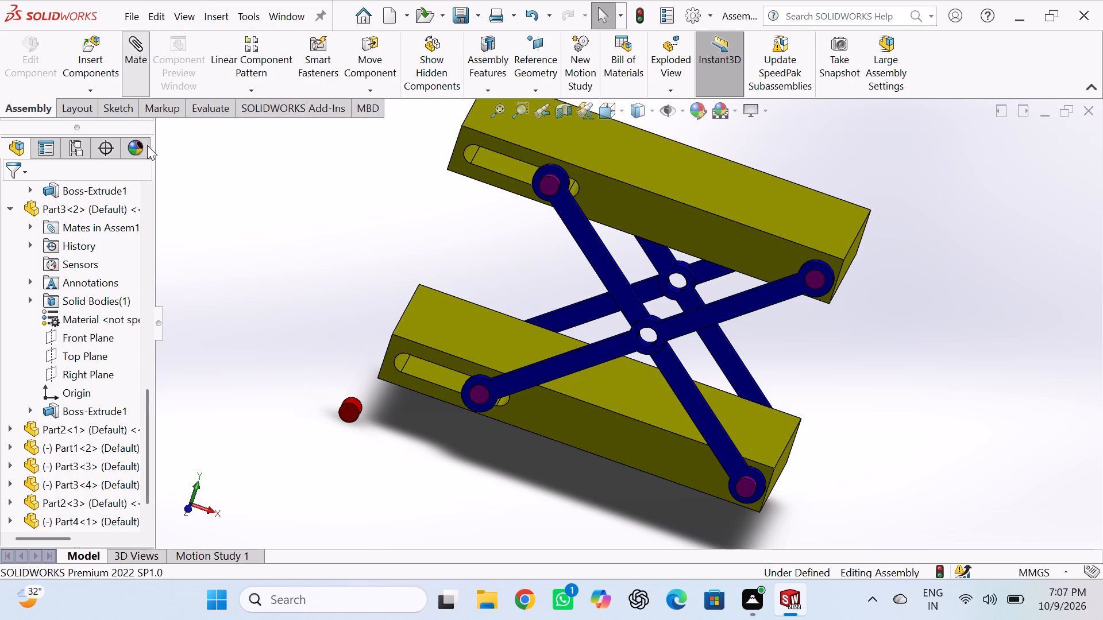
middle_drag(443, 470, 425, 461)
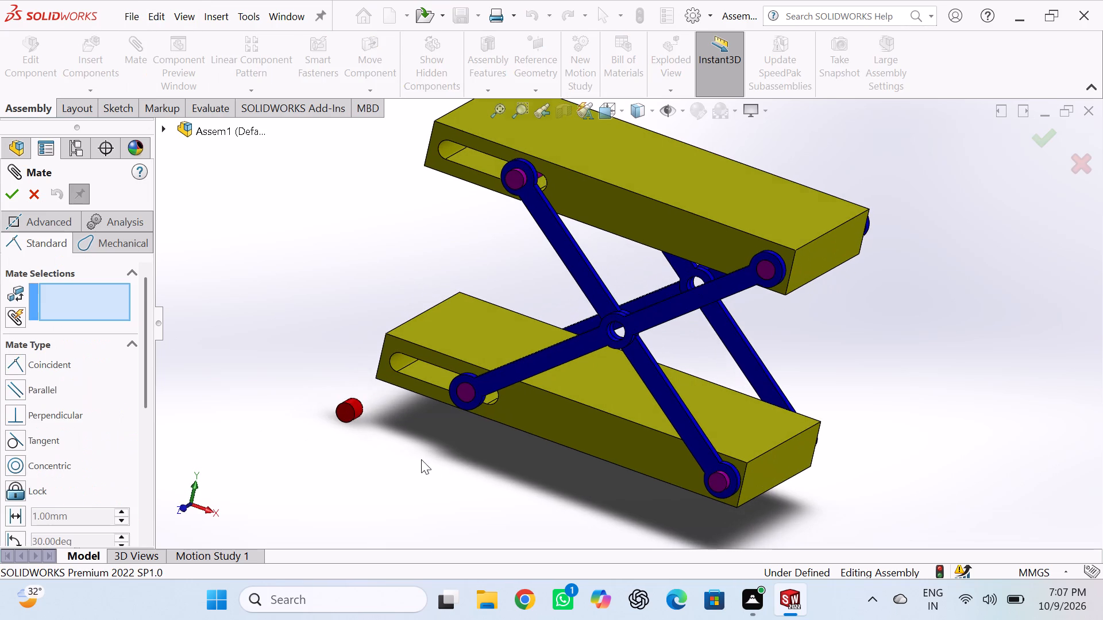
scroll(376, 420, down, 4)
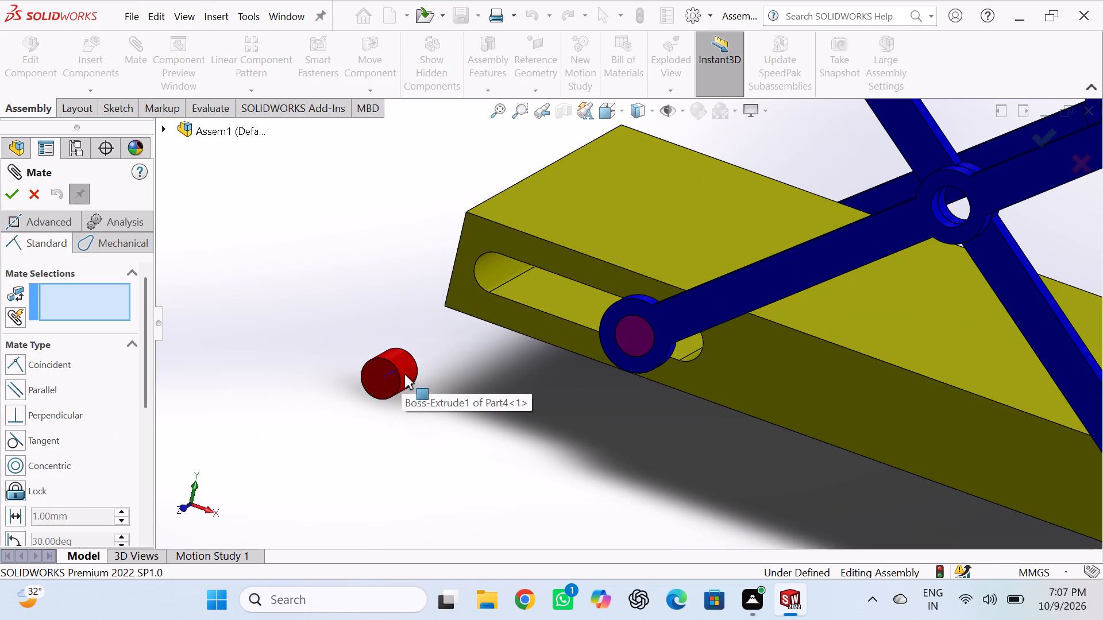
double_click(404, 374)
scroll(556, 439, up, 4)
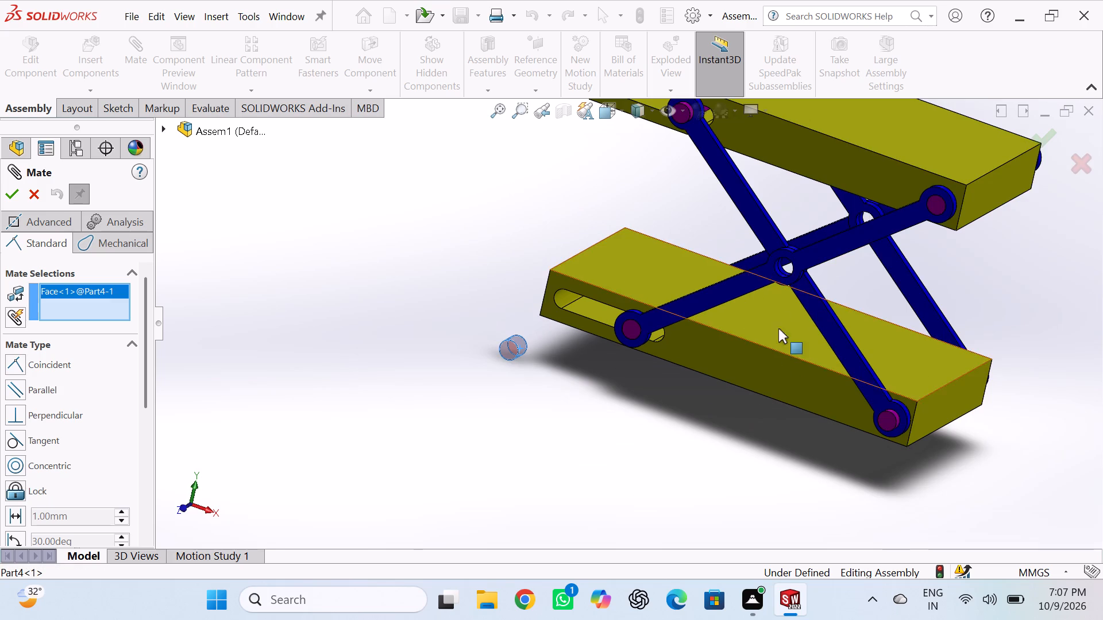
scroll(782, 274, down, 6)
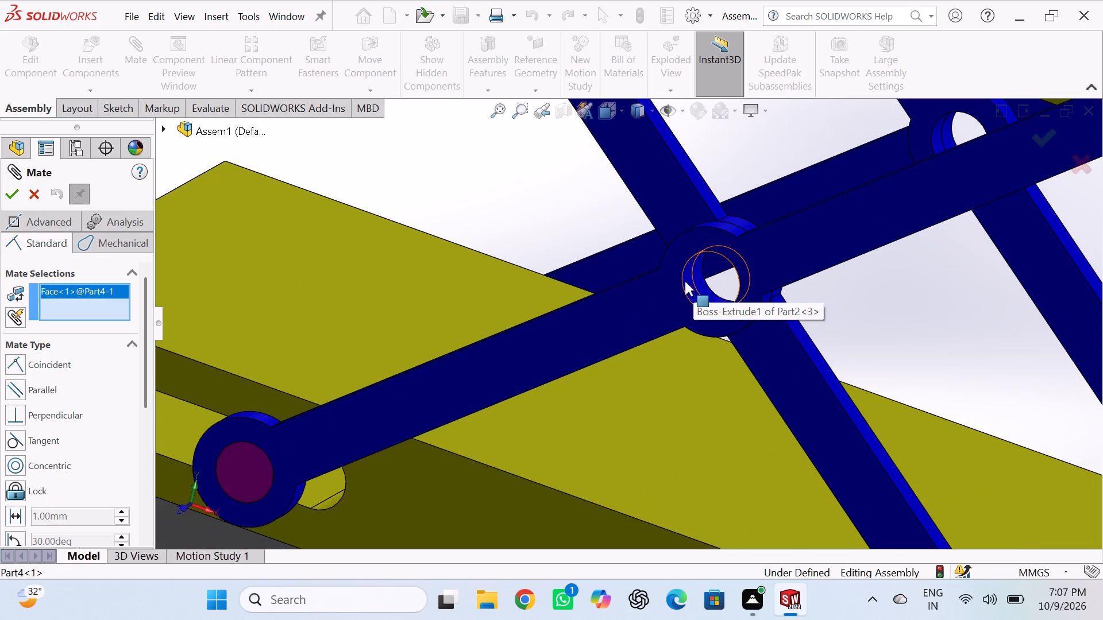
click(686, 281)
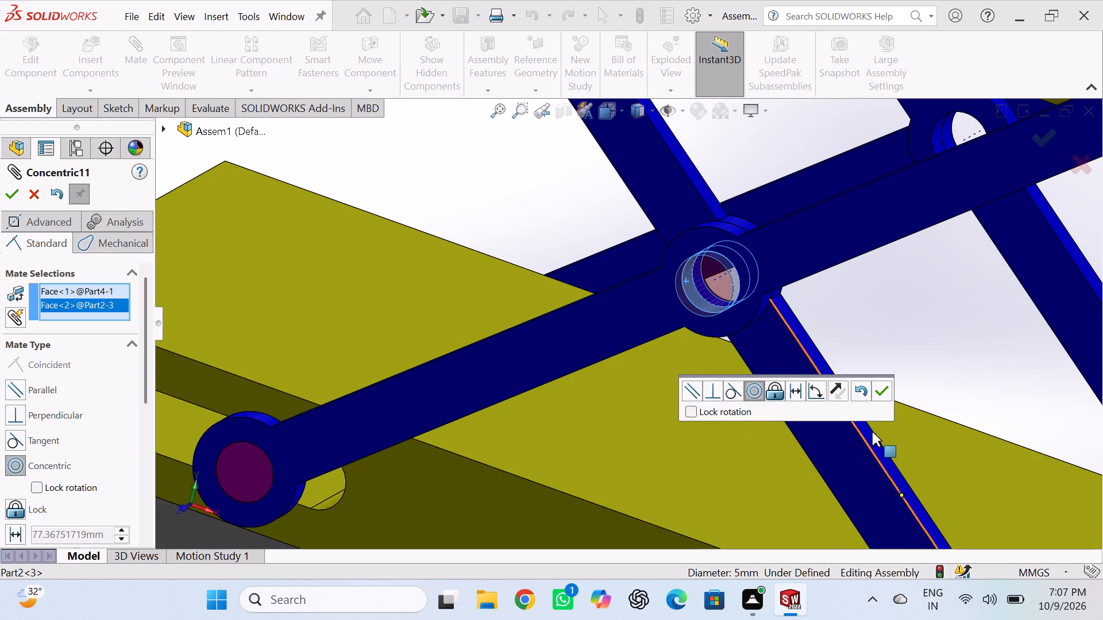
click(879, 392)
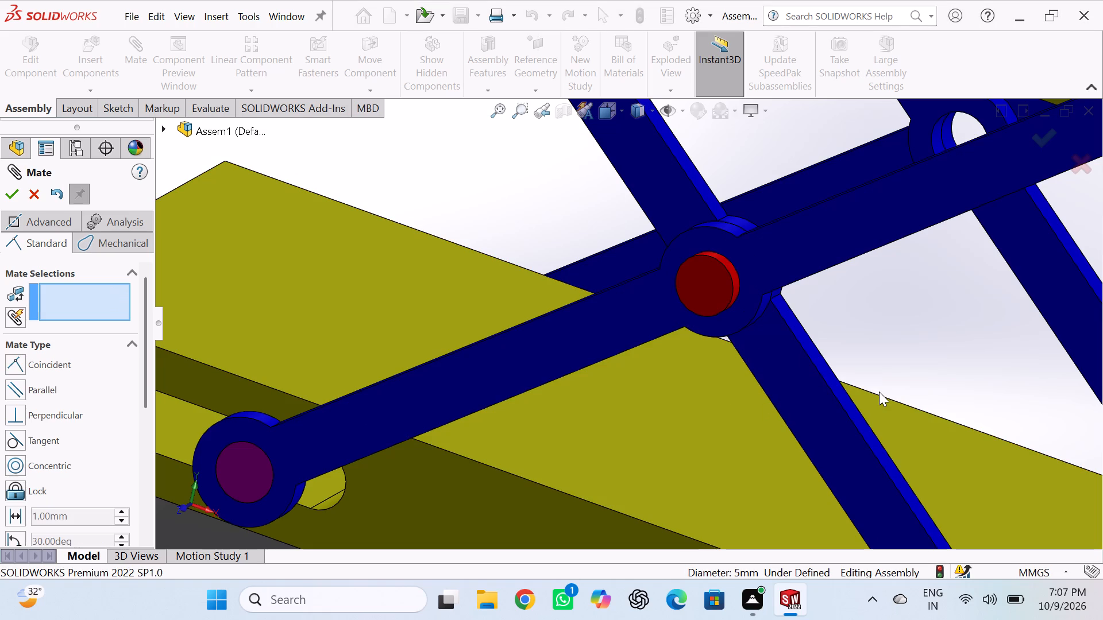
Add a Coincident mate between Part4's end face and the outer face of link Part2<3>.
double_click(693, 296)
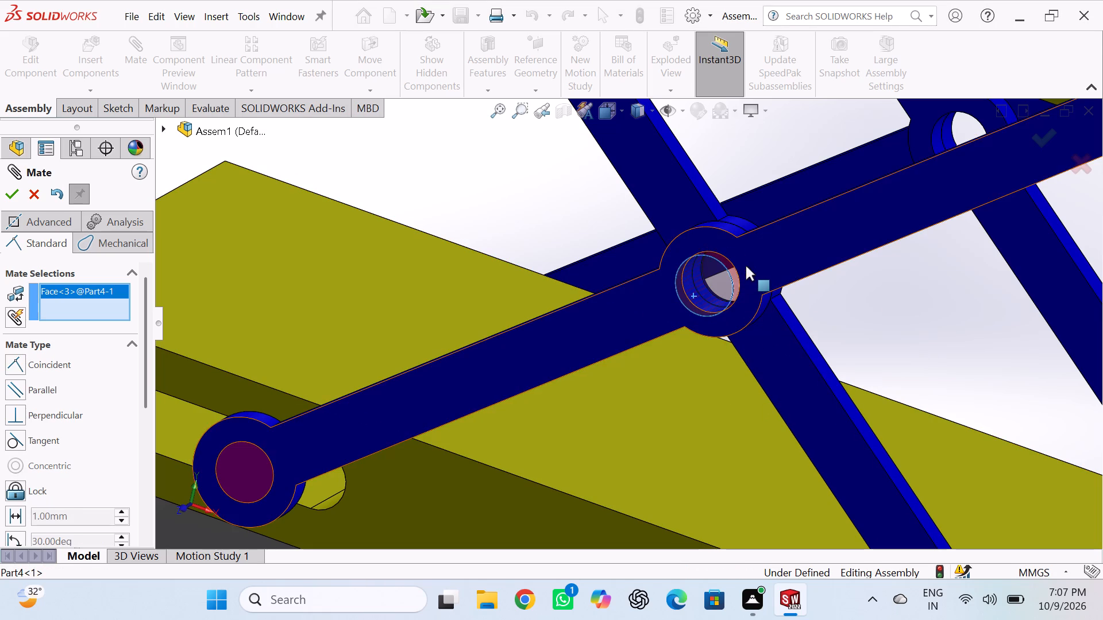
click(746, 266)
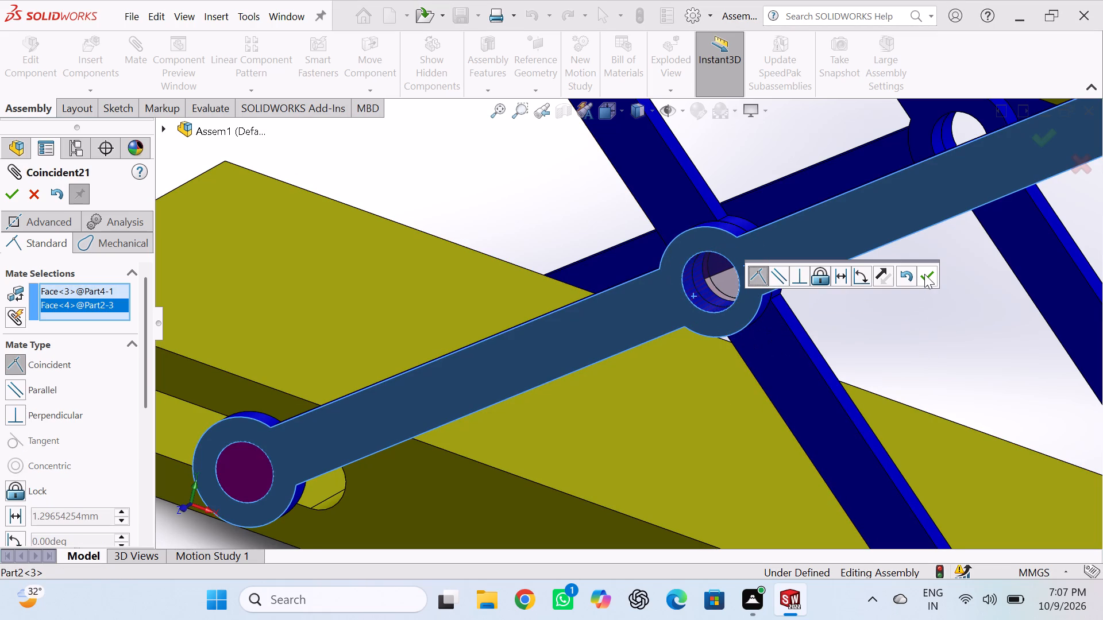
double_click(924, 274)
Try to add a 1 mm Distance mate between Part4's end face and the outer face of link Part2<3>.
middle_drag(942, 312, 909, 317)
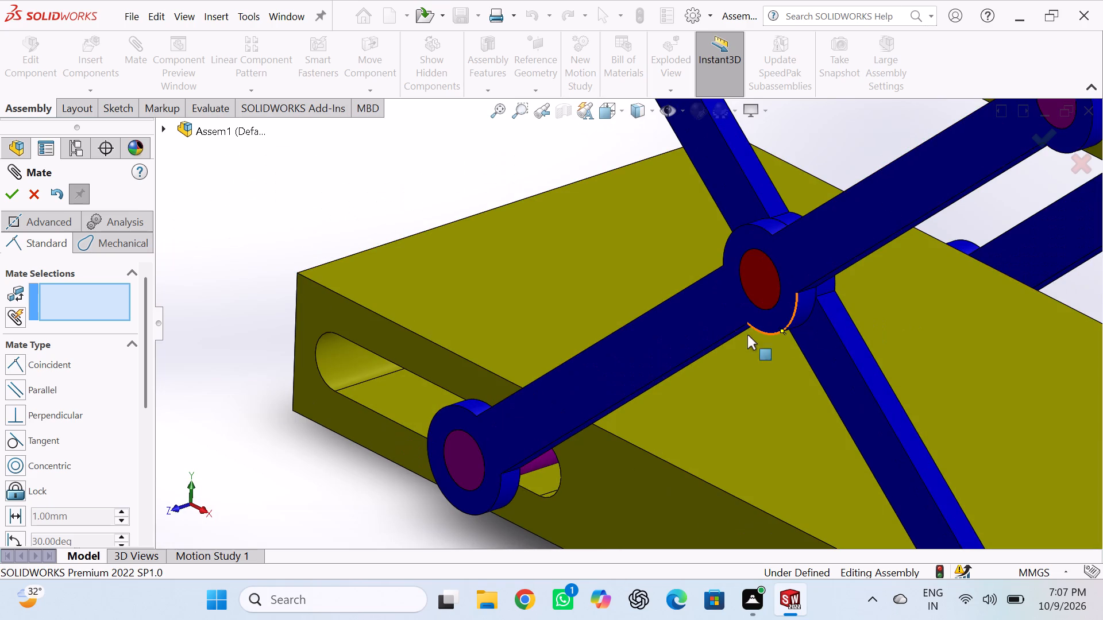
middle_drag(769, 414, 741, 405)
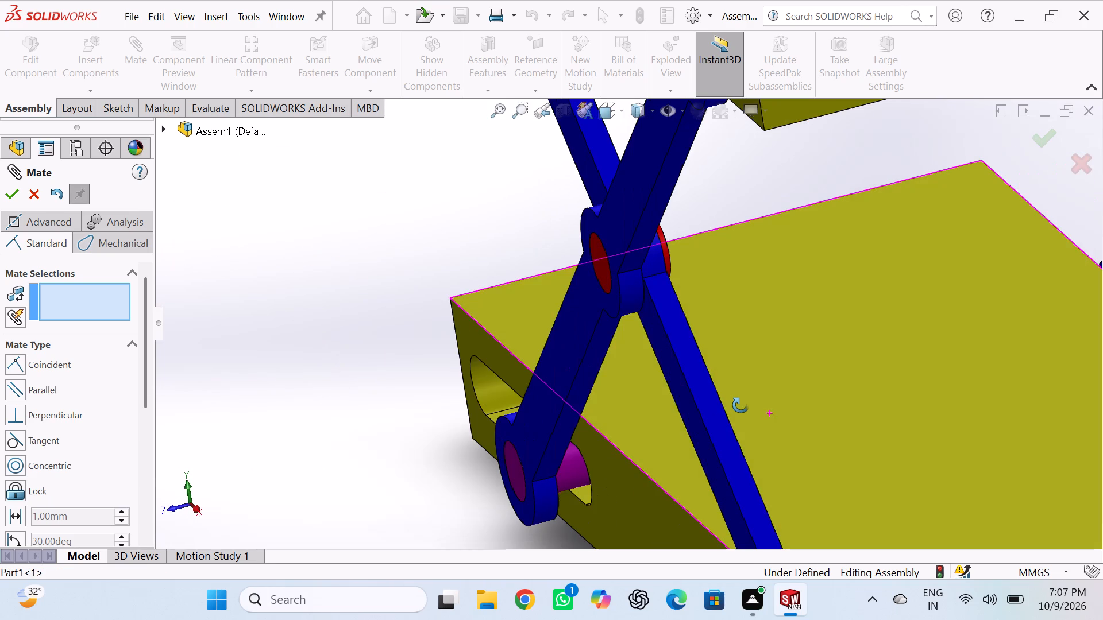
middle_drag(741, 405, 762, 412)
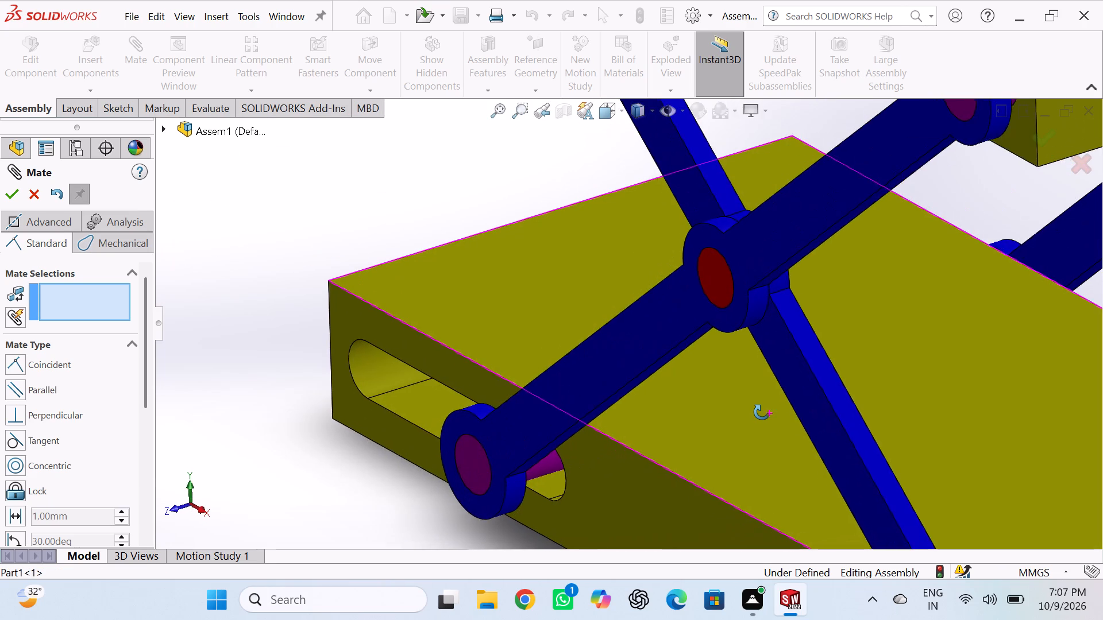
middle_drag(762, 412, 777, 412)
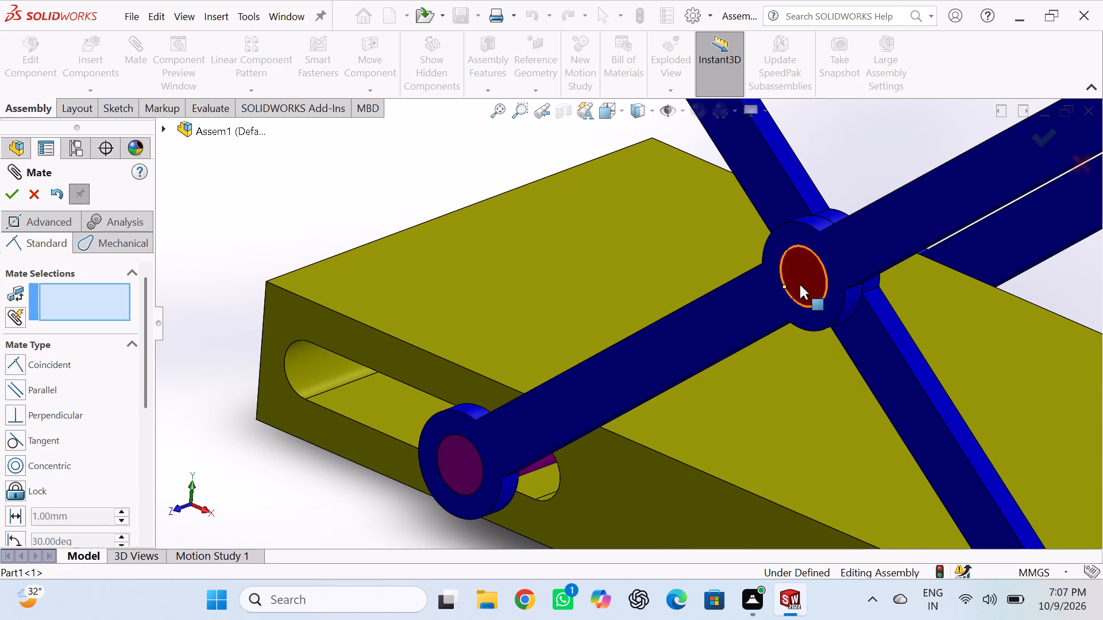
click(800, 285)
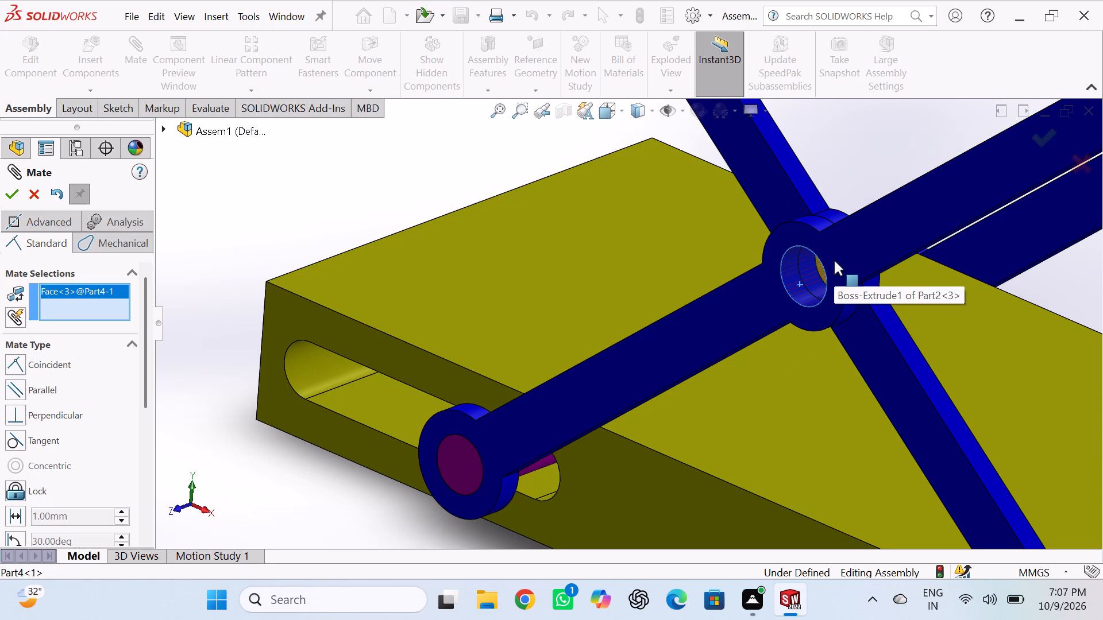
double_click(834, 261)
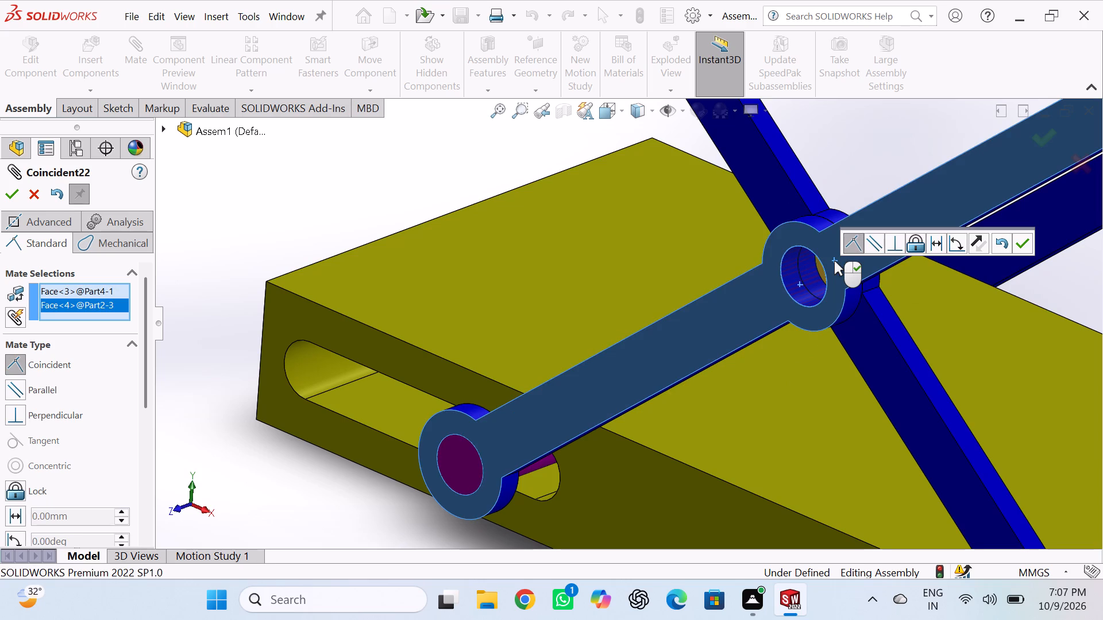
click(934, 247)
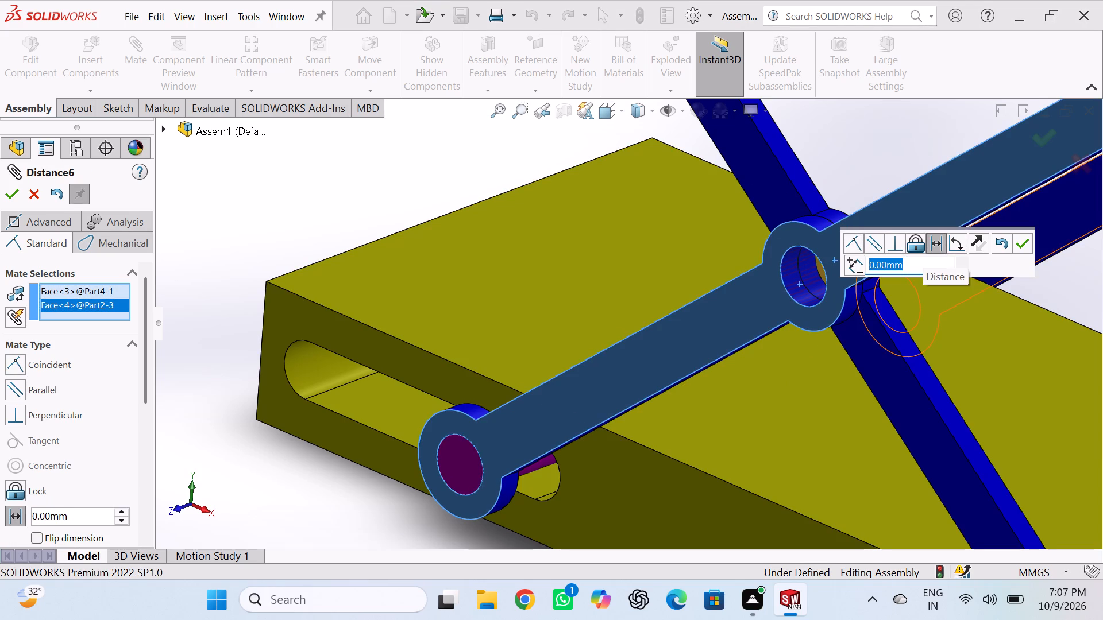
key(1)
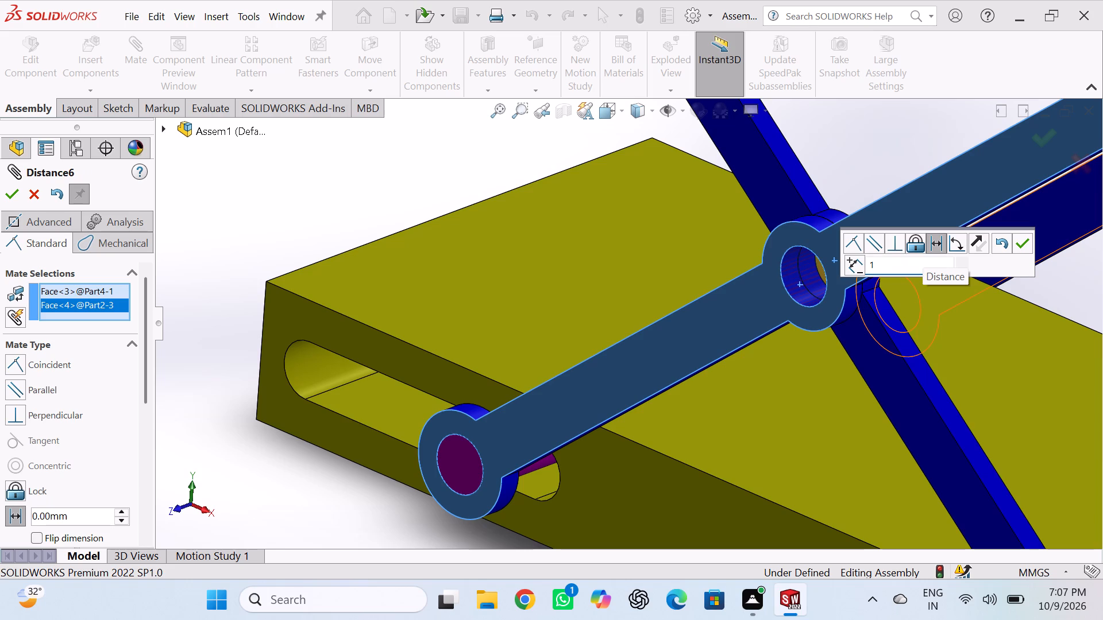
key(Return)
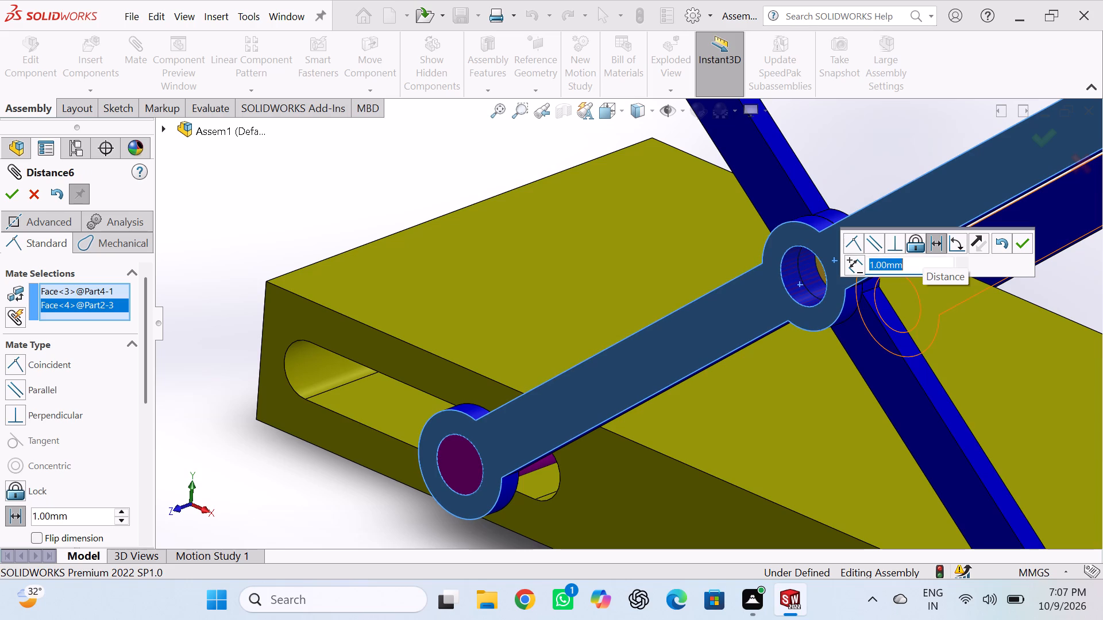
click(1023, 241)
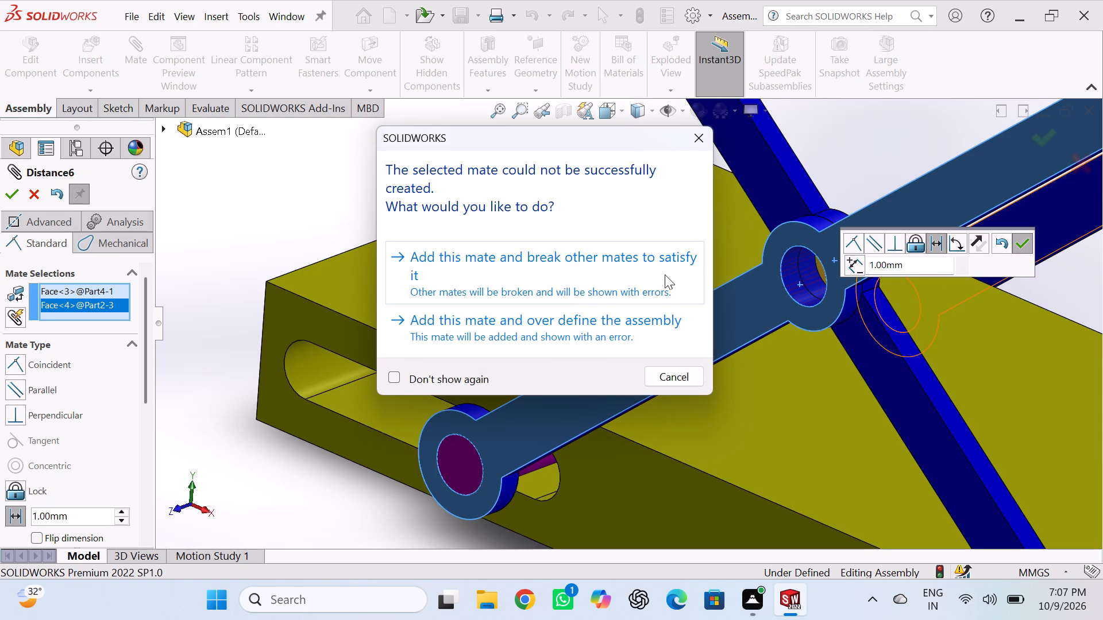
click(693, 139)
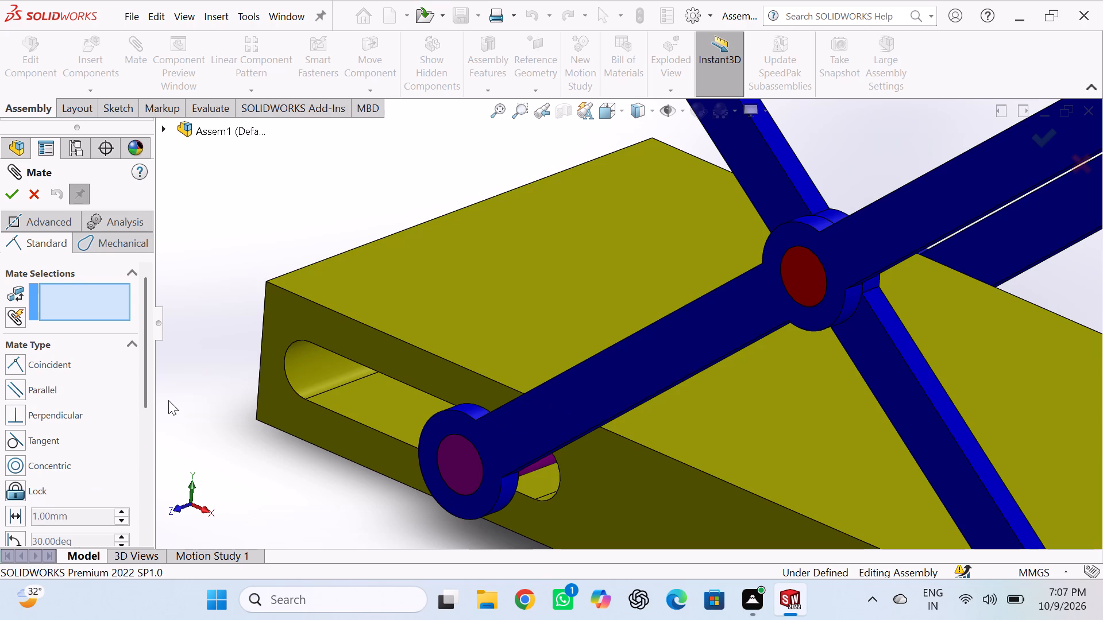
Delete the Coincident mate between Part4's end face and link Part2<3>, keeping the Concentric mate.
scroll(151, 391, down, 5)
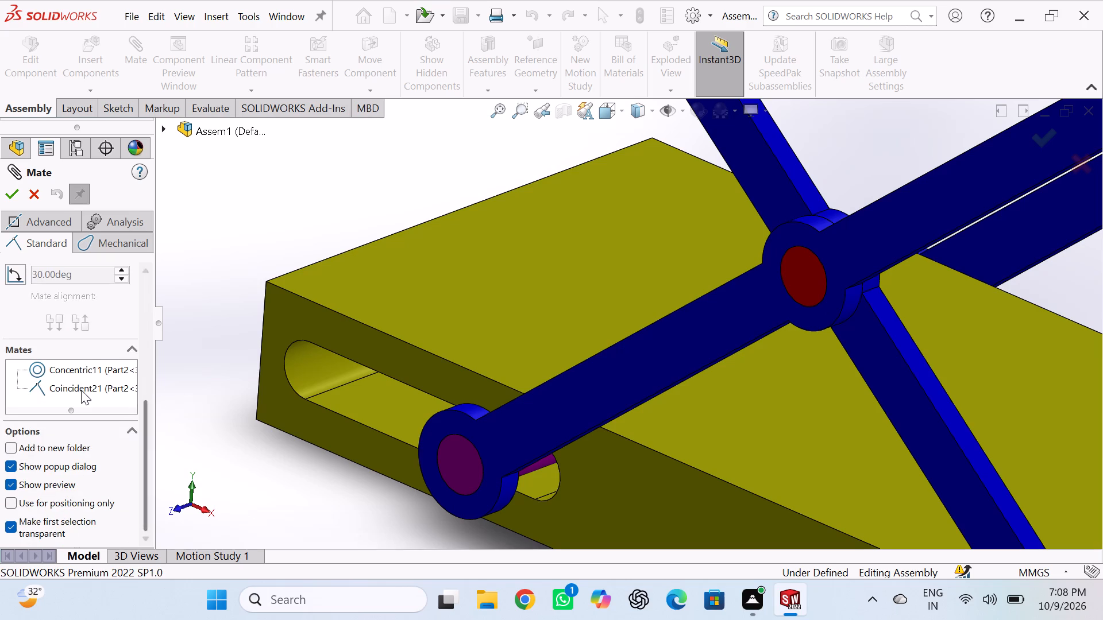
click(83, 387)
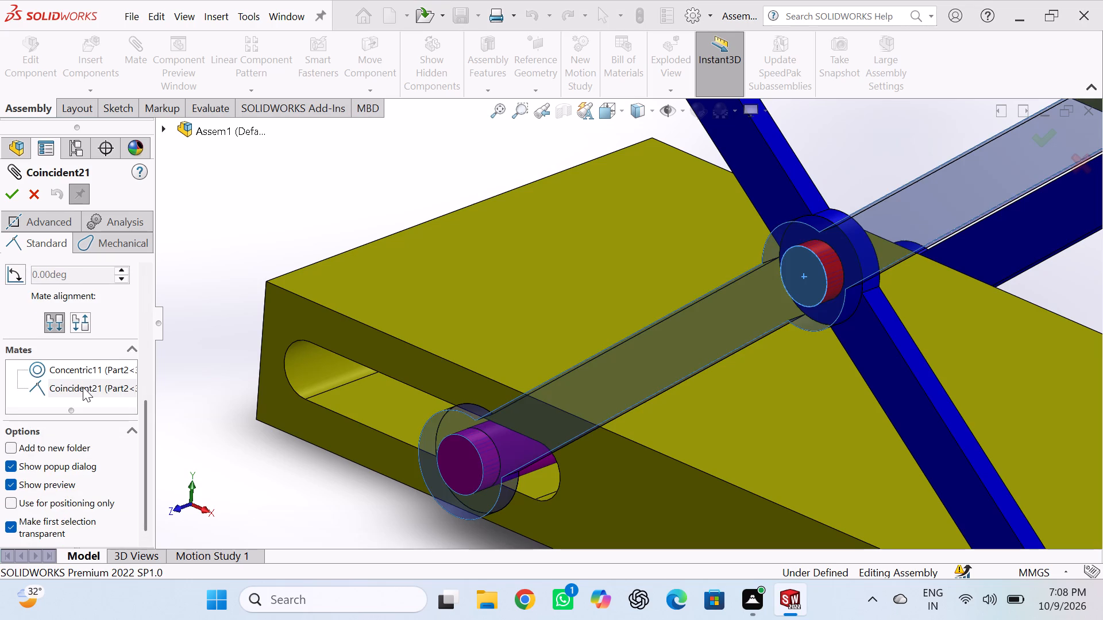
right_click(83, 387)
double_click(102, 395)
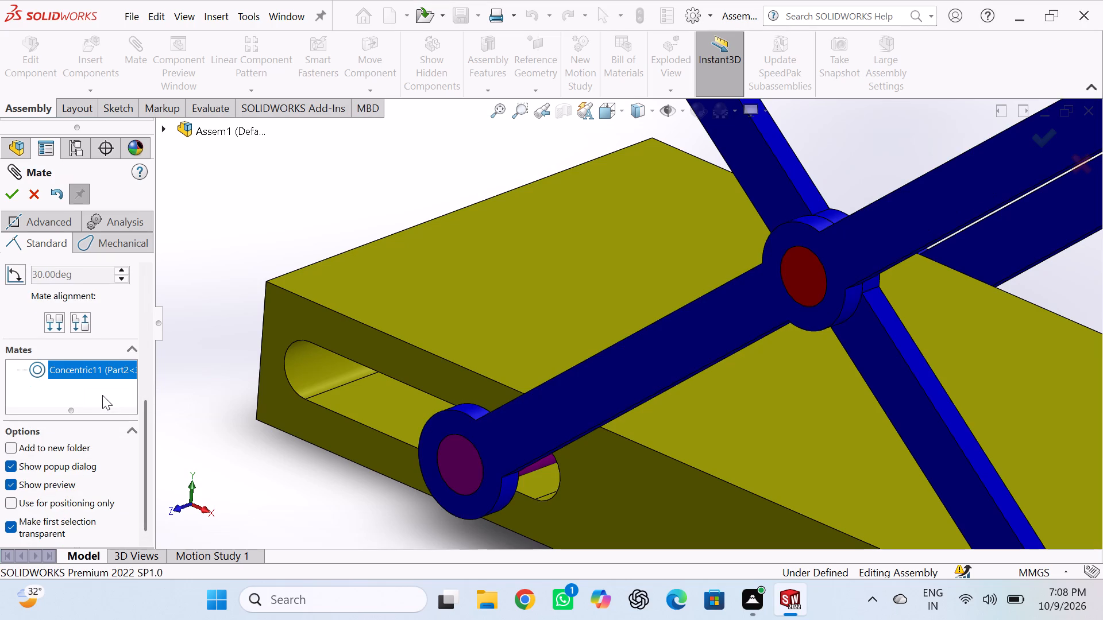
drag(797, 271, 793, 300)
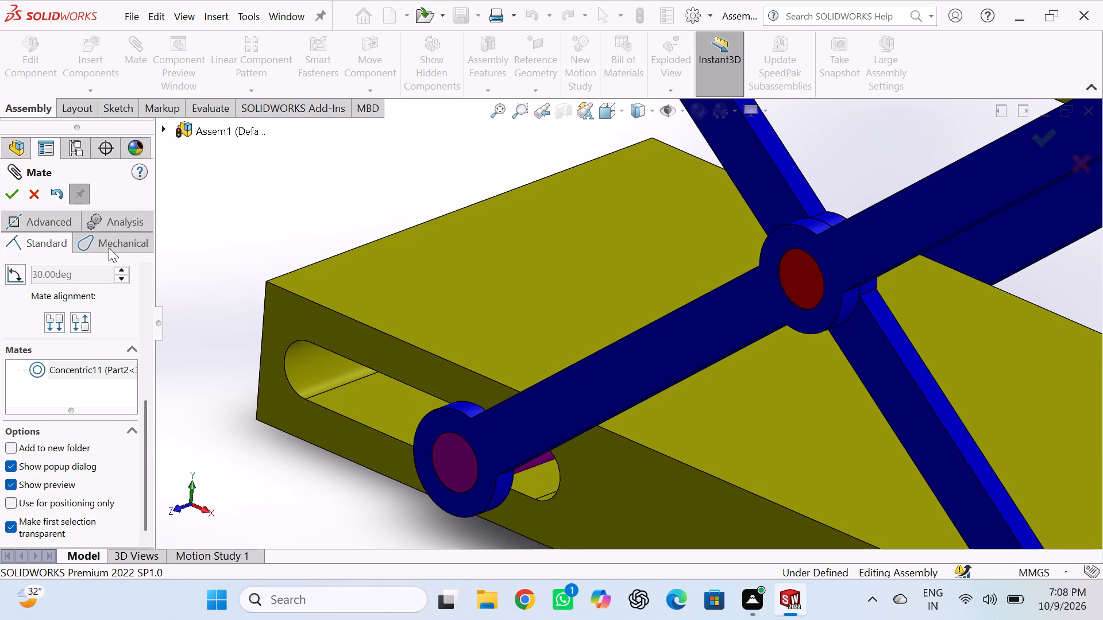
Add a Distance mate of 1 mm between Part4's end face and the outer face of link Part2<3>.
scroll(143, 296, up, 5)
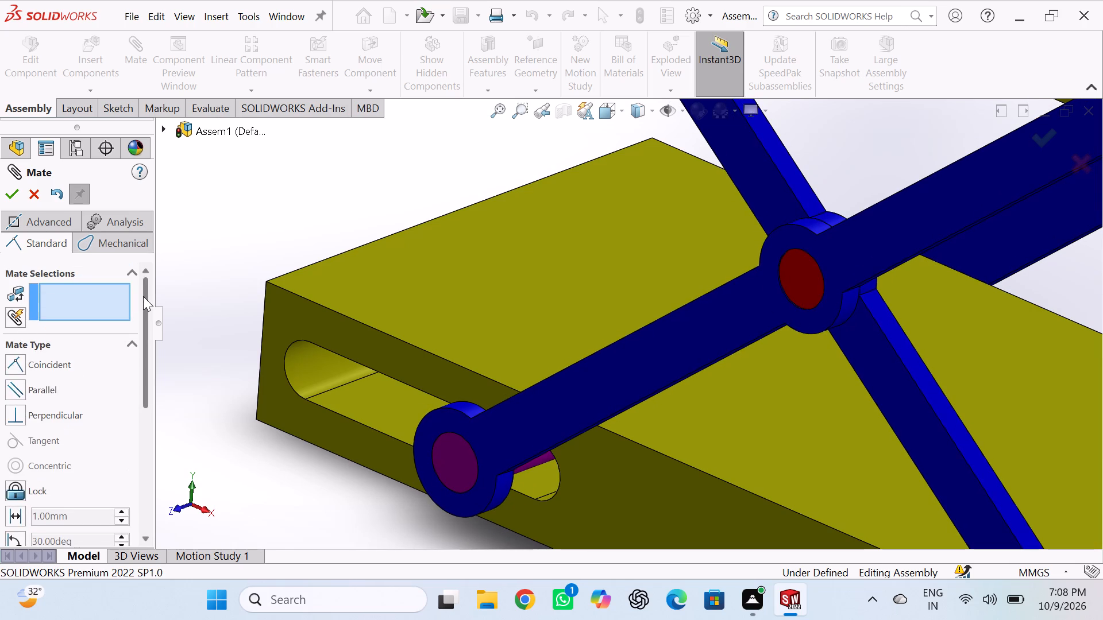
scroll(143, 296, up, 4)
click(110, 296)
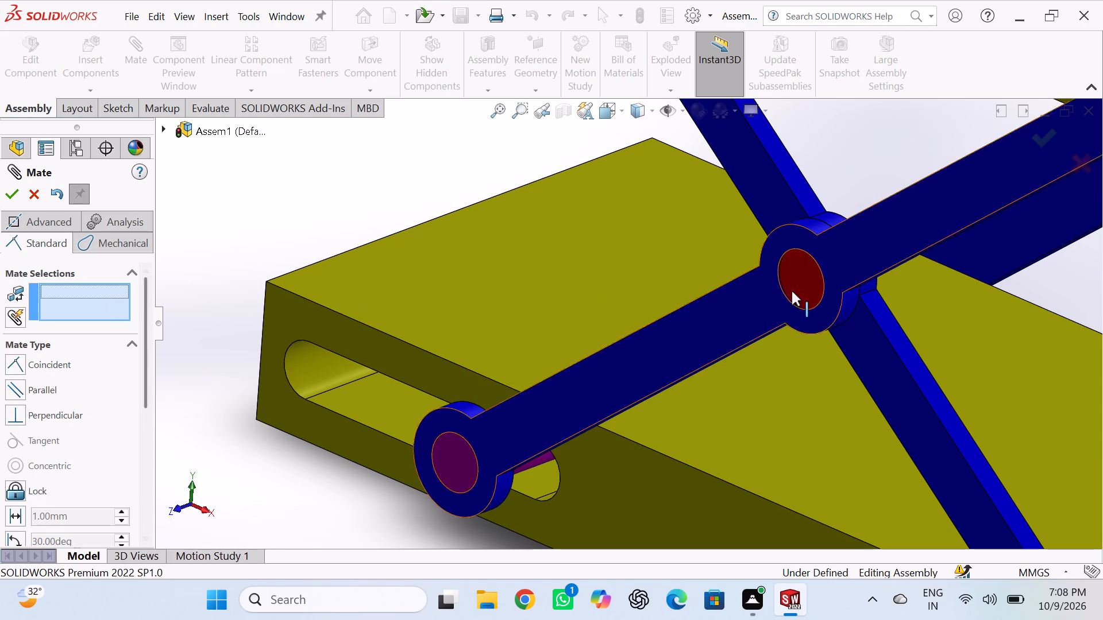
click(795, 280)
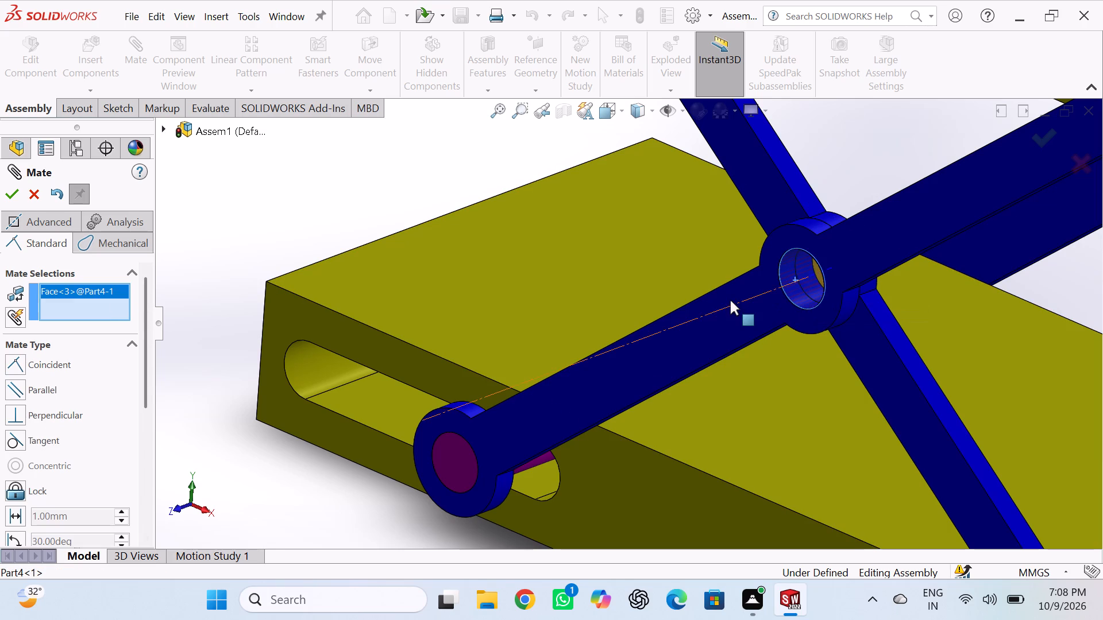
click(730, 300)
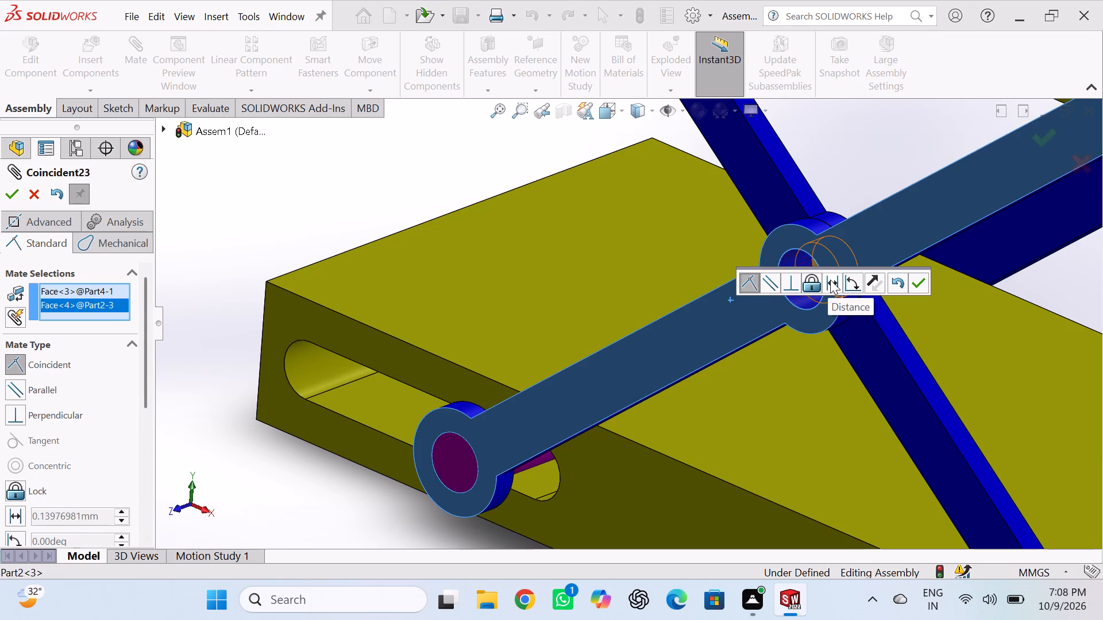
click(830, 280)
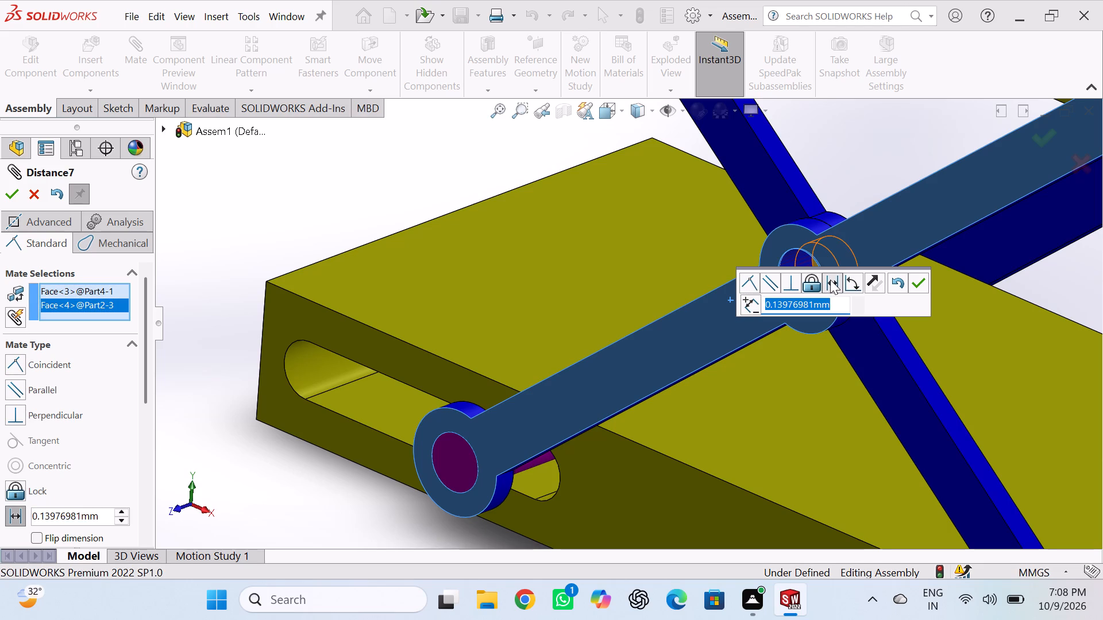
key(1)
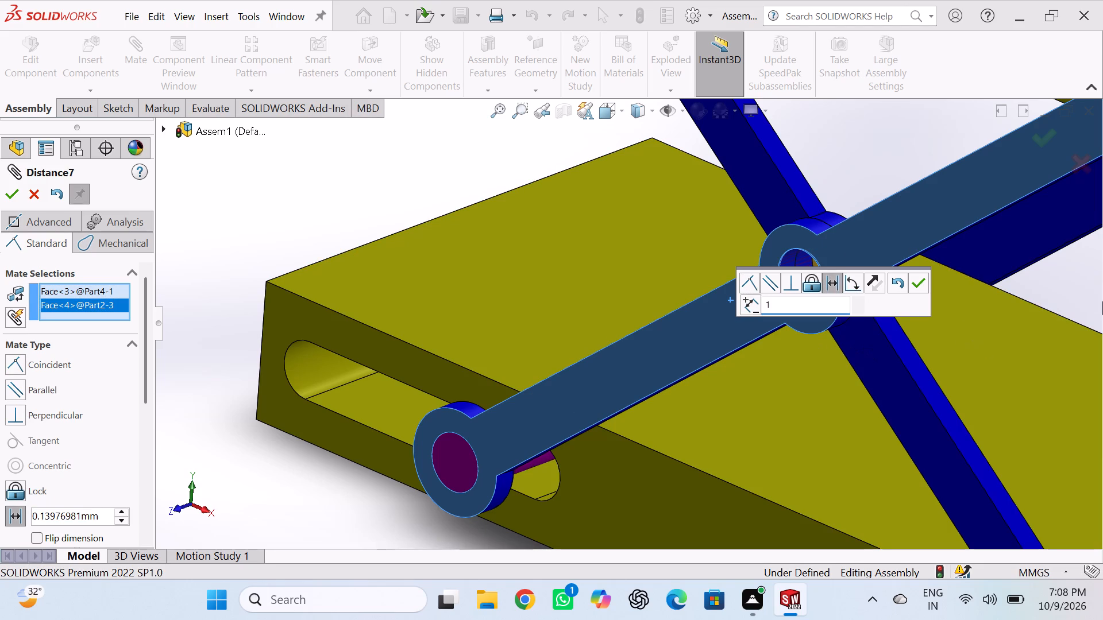
click(915, 280)
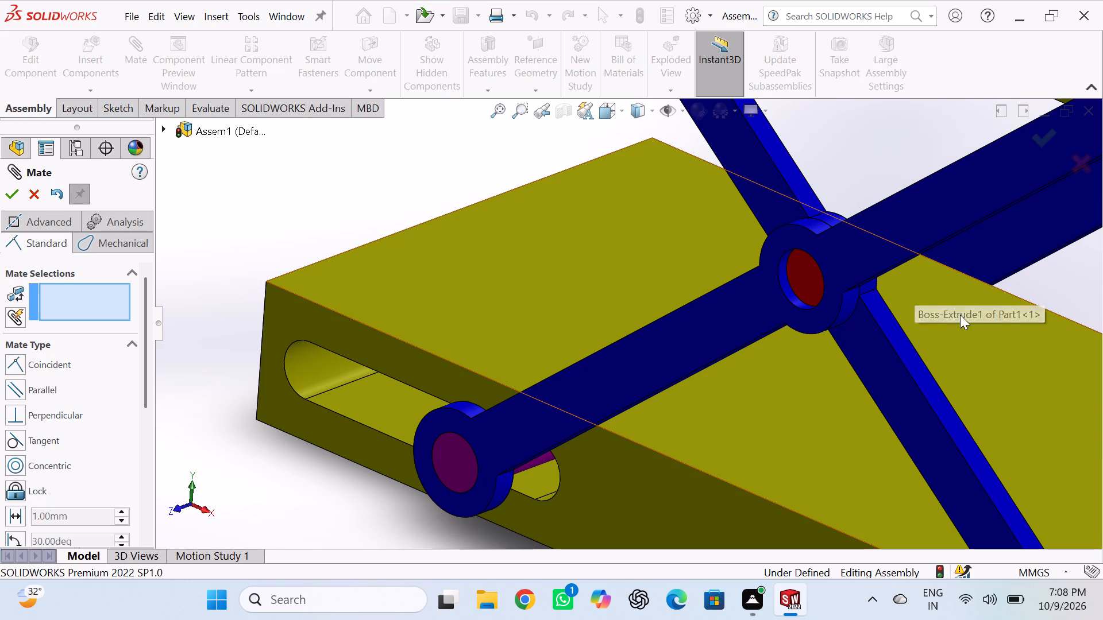
Add a 1 mm Distance mate between Part4's opposite end face and the adjacent face of link Part2<1>, breaking other mates to satisfy it.
middle_drag(960, 315, 861, 331)
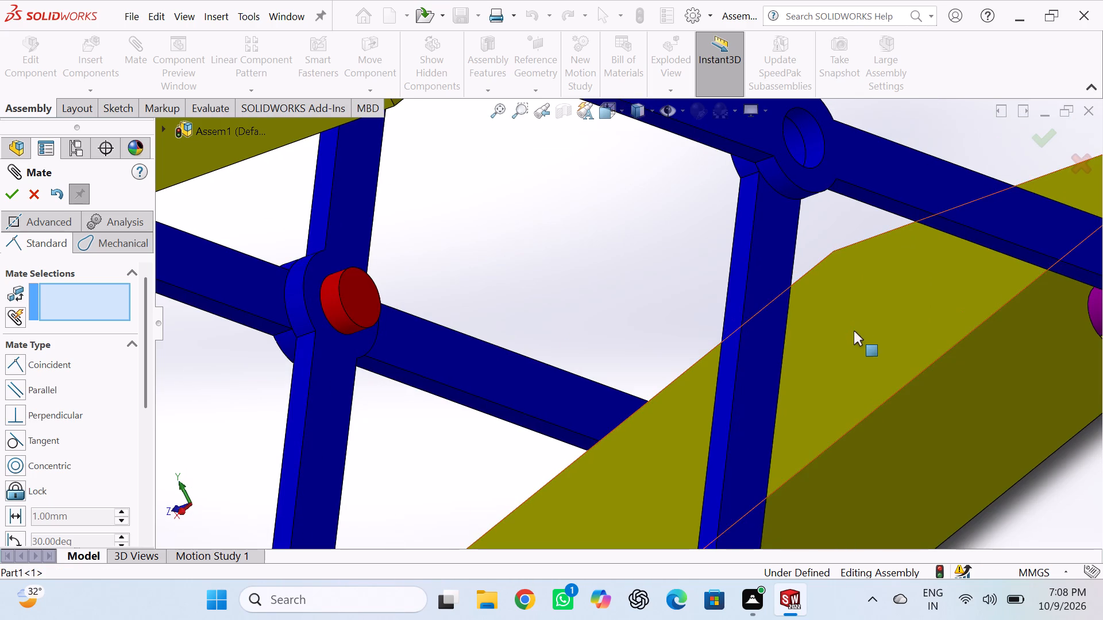
click(361, 295)
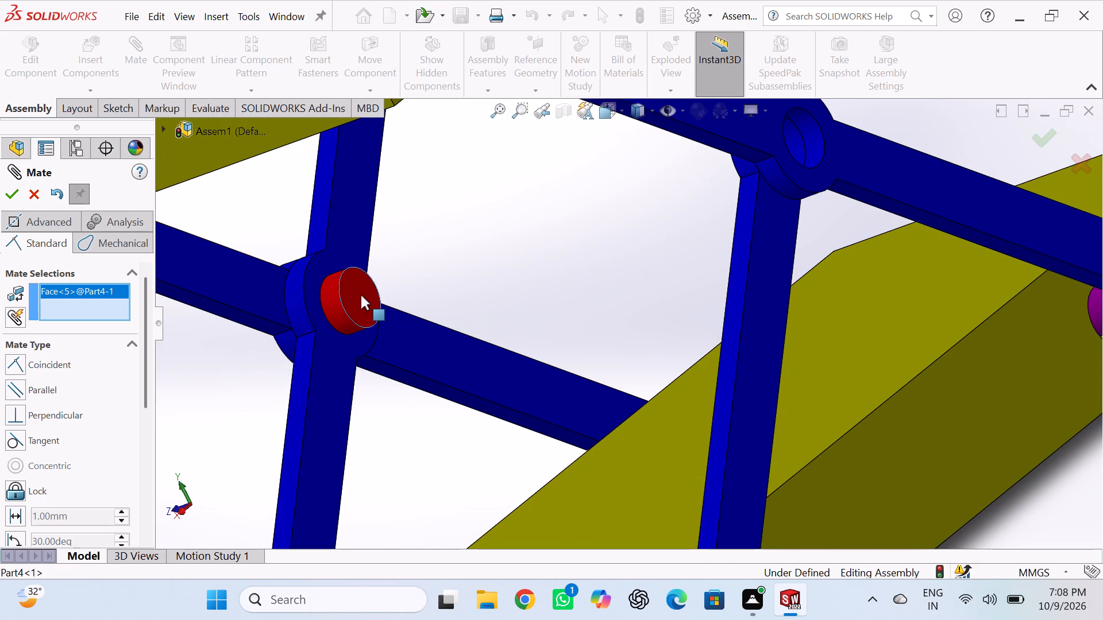
click(342, 352)
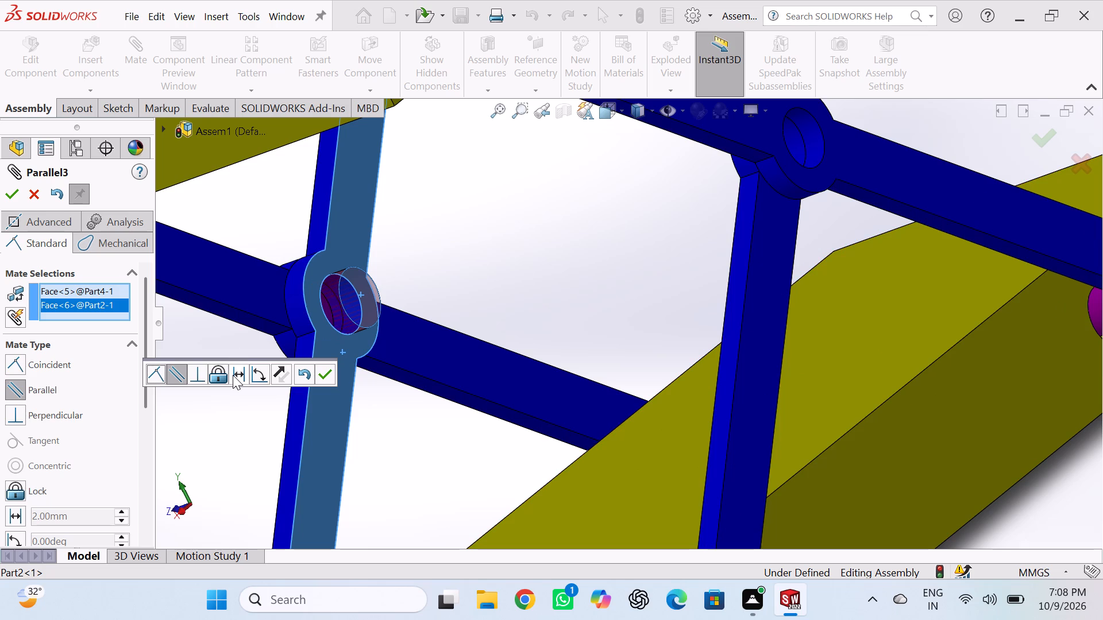
click(236, 375)
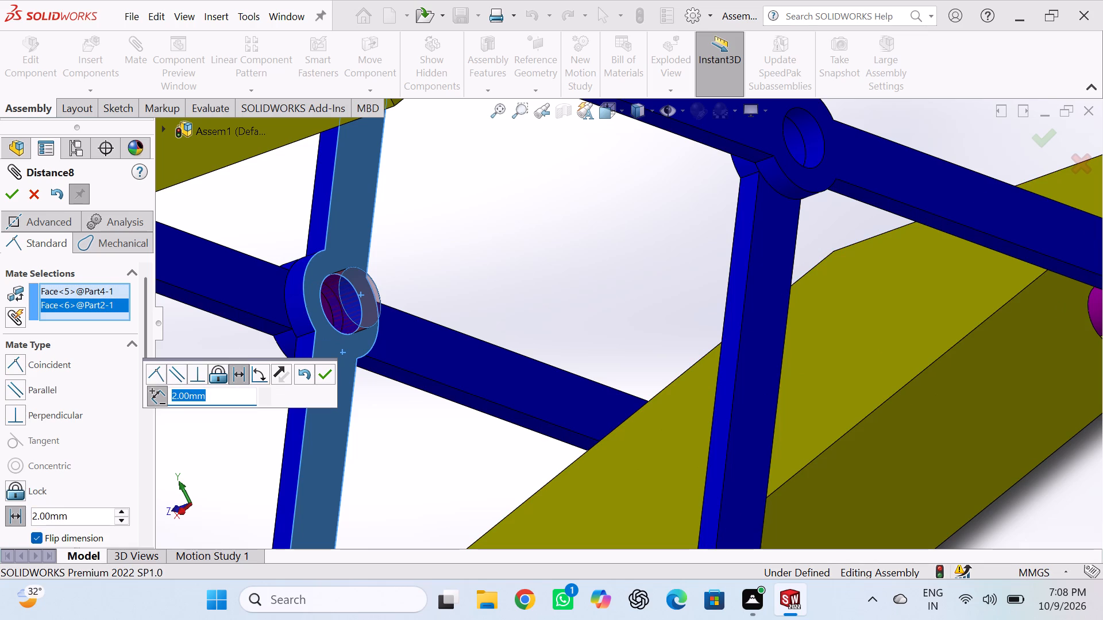
key(1)
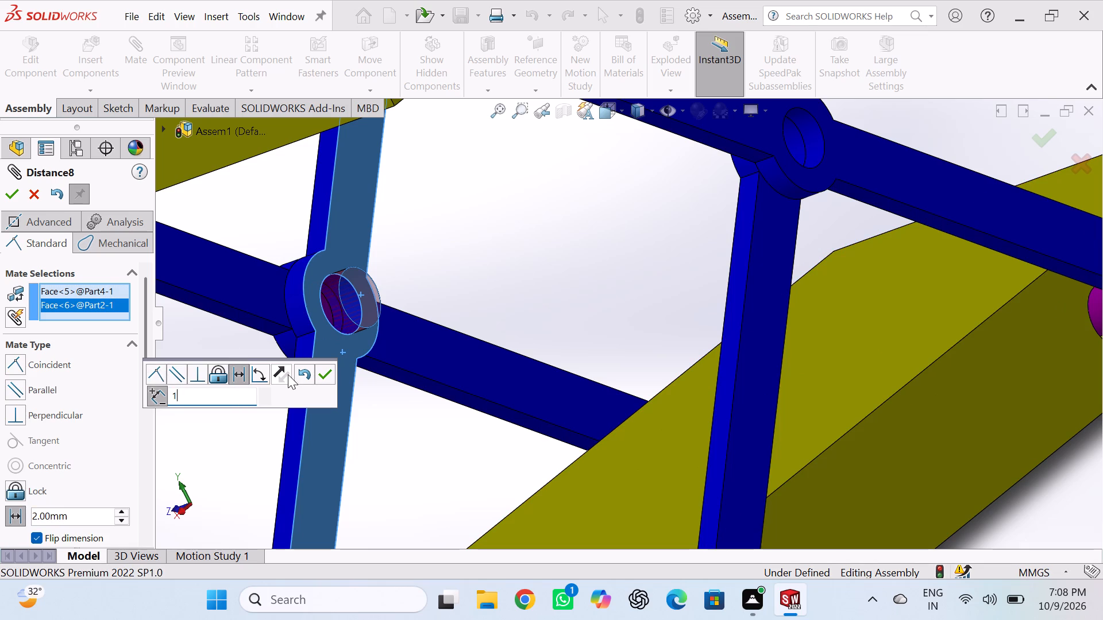
click(330, 372)
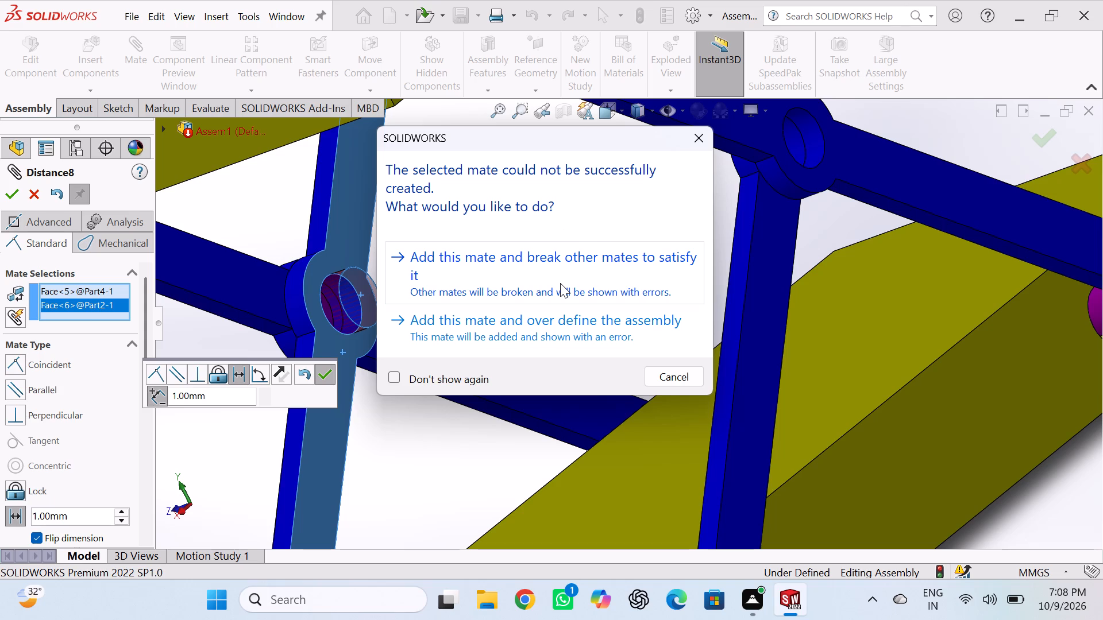
scroll(142, 307, down, 5)
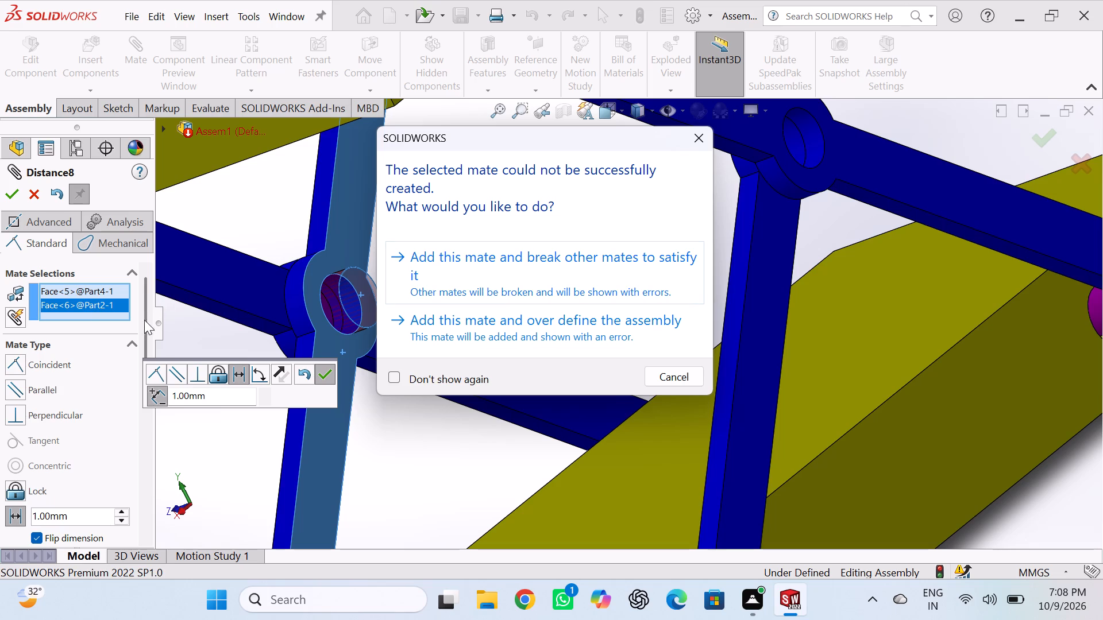
click(325, 371)
click(504, 259)
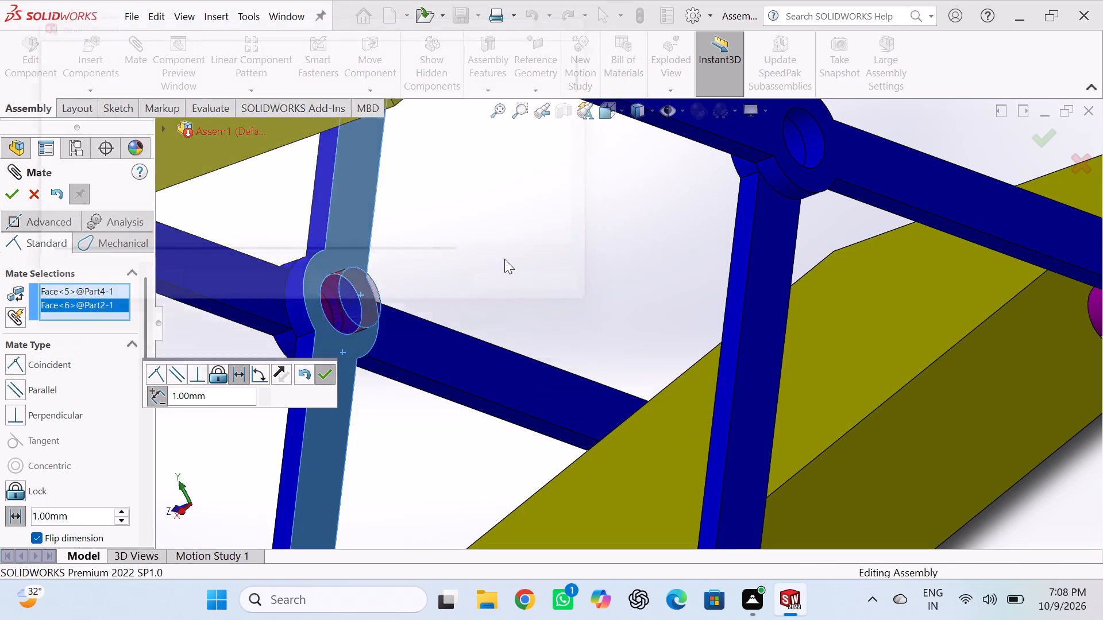
click(616, 6)
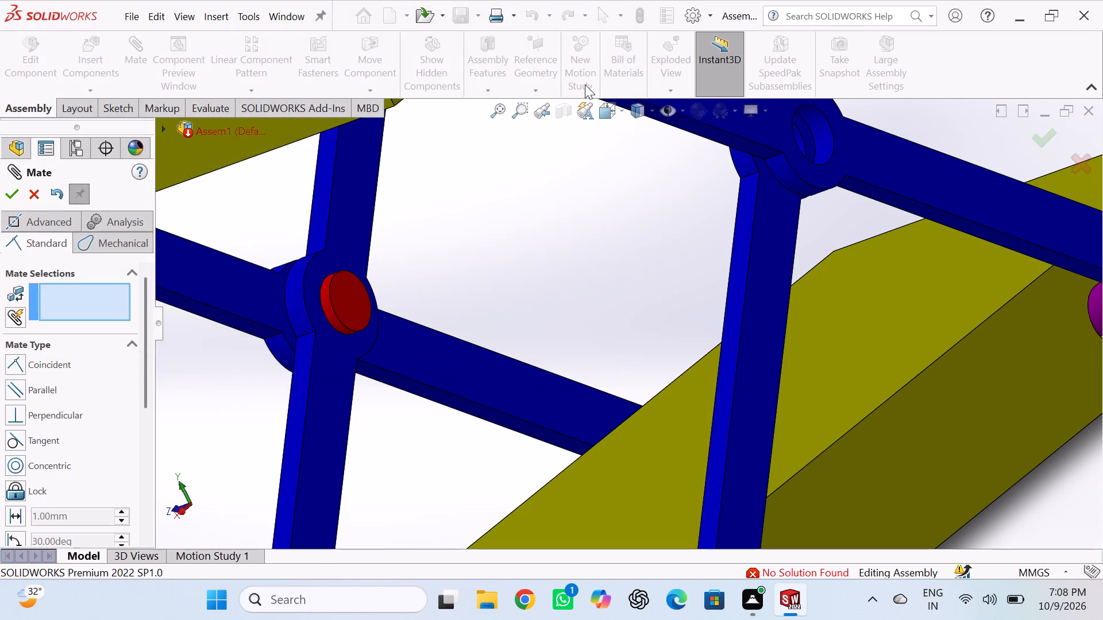
middle_drag(424, 279, 500, 274)
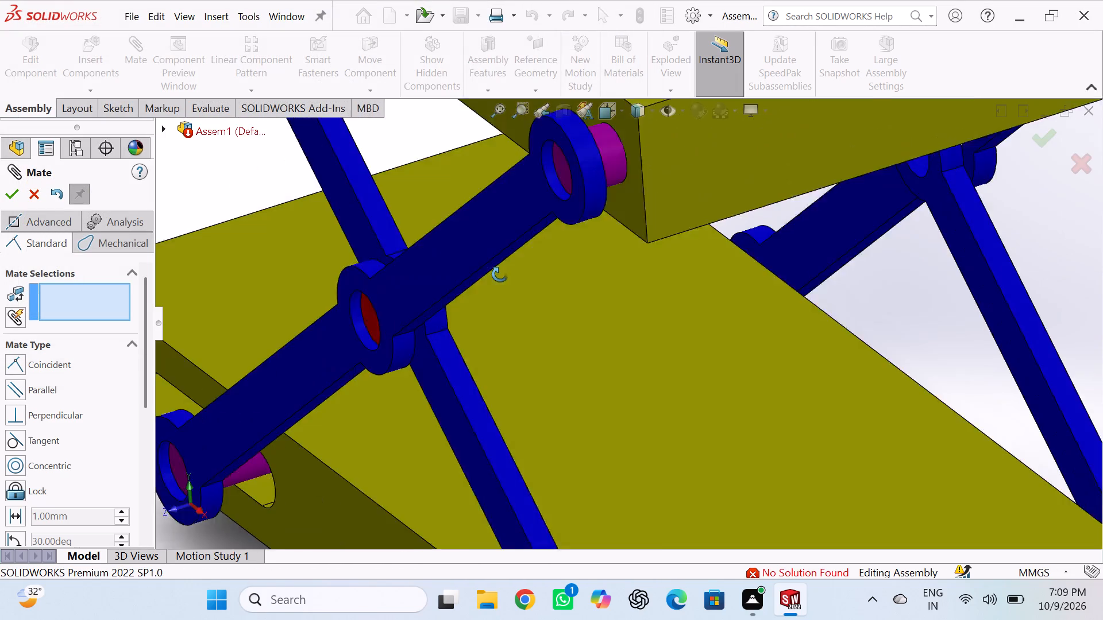
middle_drag(500, 274, 469, 272)
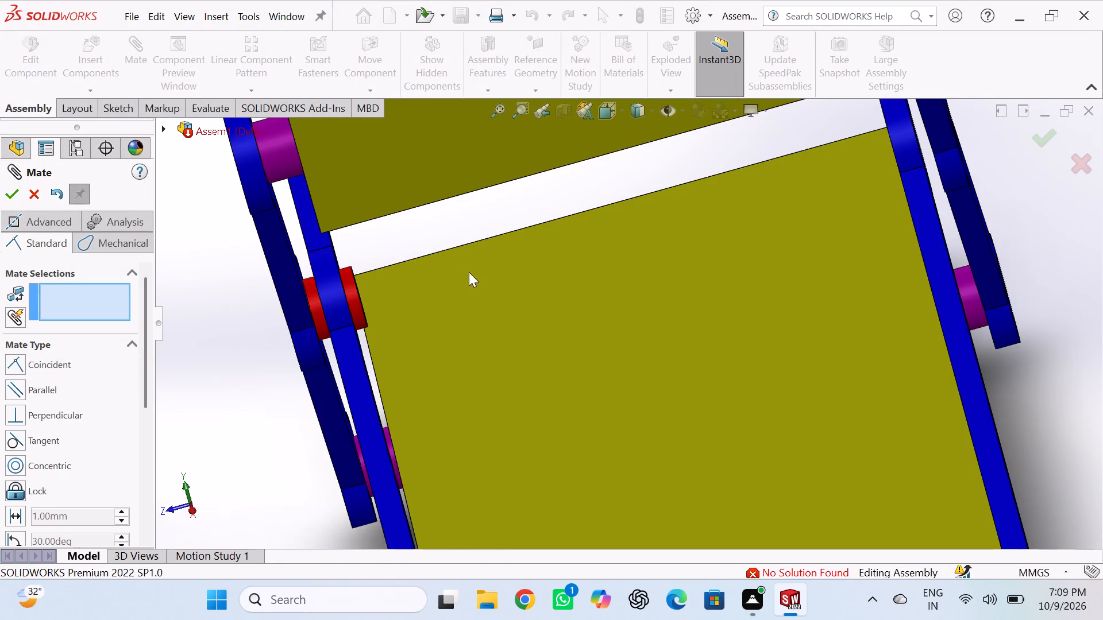
Delete the Distance7 mate from the Part4 pin, keeping the Concentric11 and Distance8 mates, and finish mating.
scroll(148, 361, down, 5)
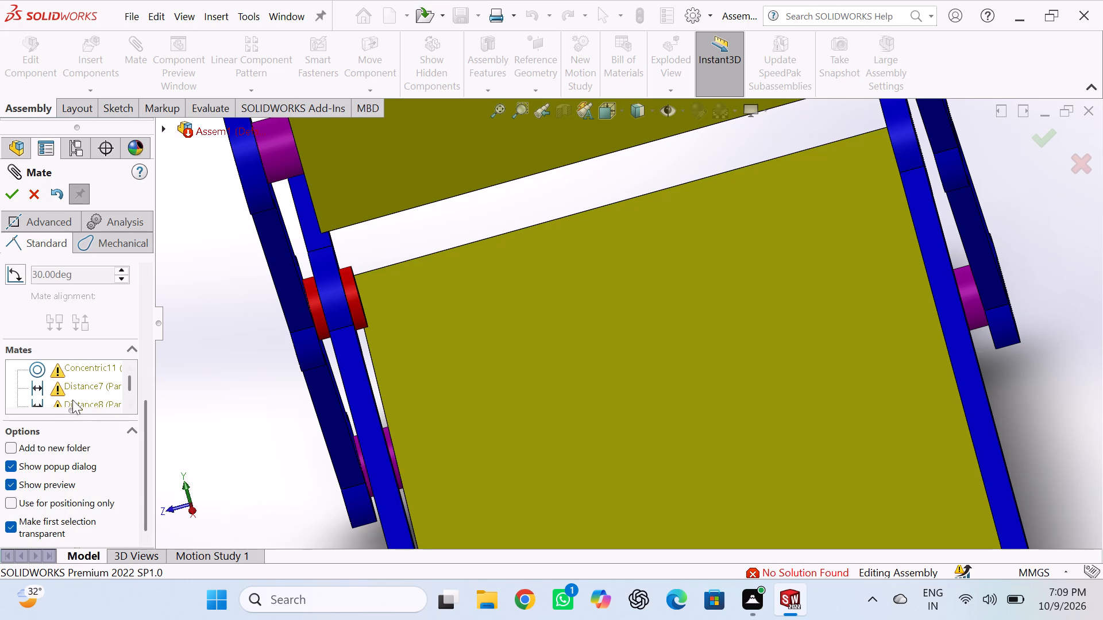
right_click(79, 385)
click(101, 396)
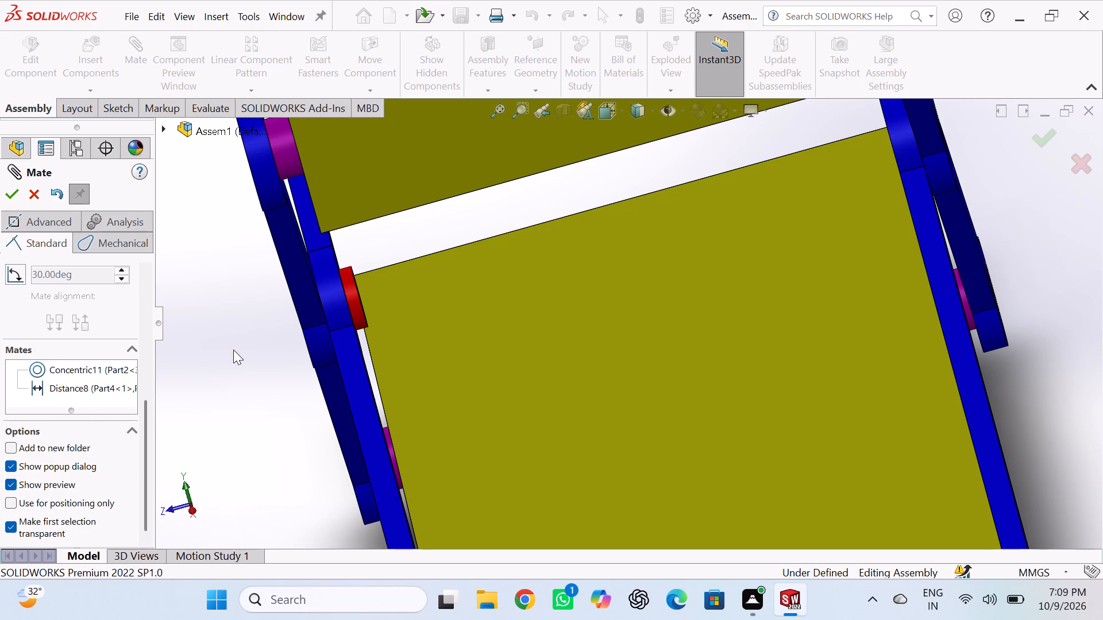
middle_drag(240, 350, 278, 354)
scroll(277, 345, up, 2)
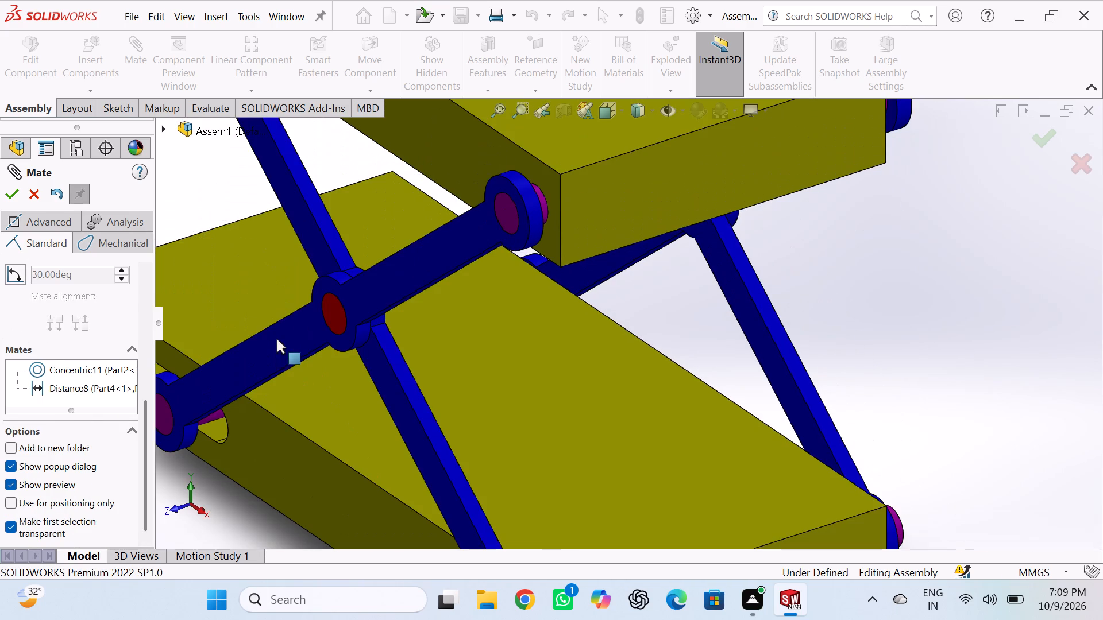
middle_drag(501, 332, 456, 335)
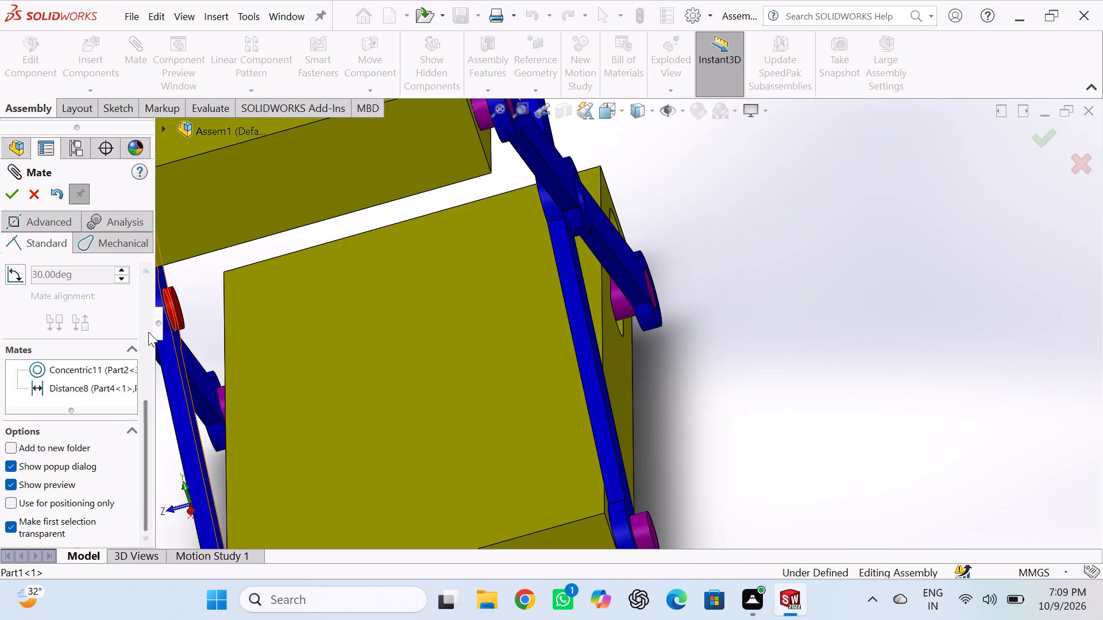
scroll(148, 328, up, 2)
middle_drag(219, 327, 263, 333)
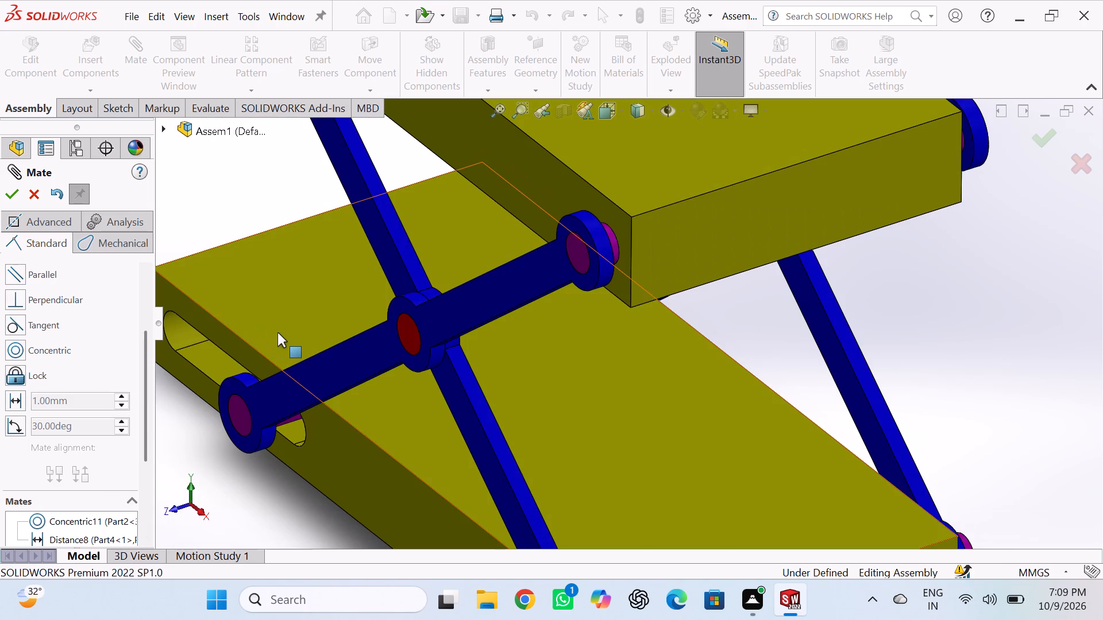
click(234, 176)
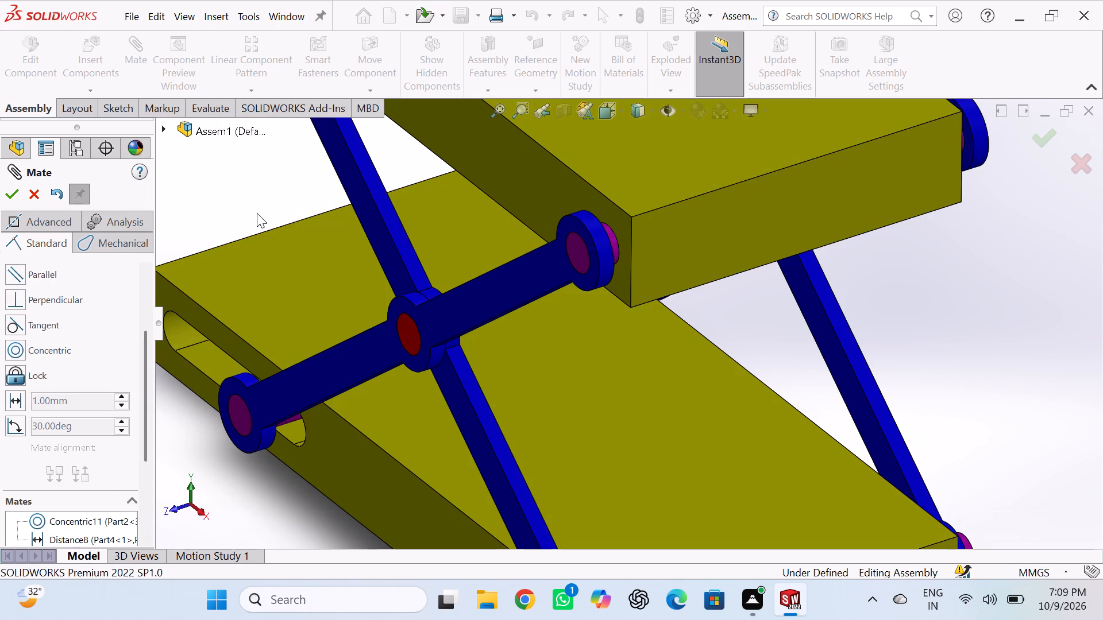
click(7, 194)
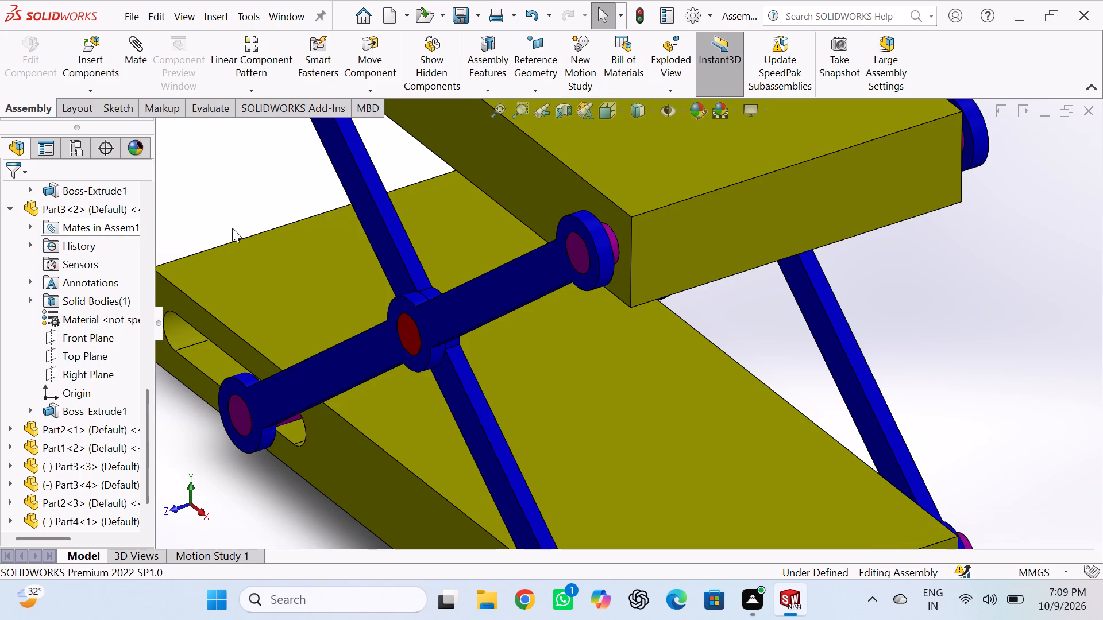
click(205, 201)
Move the upper plate Part1<2> down and up to exercise the scissor mechanism, leaving it partly lowered.
scroll(290, 265, up, 4)
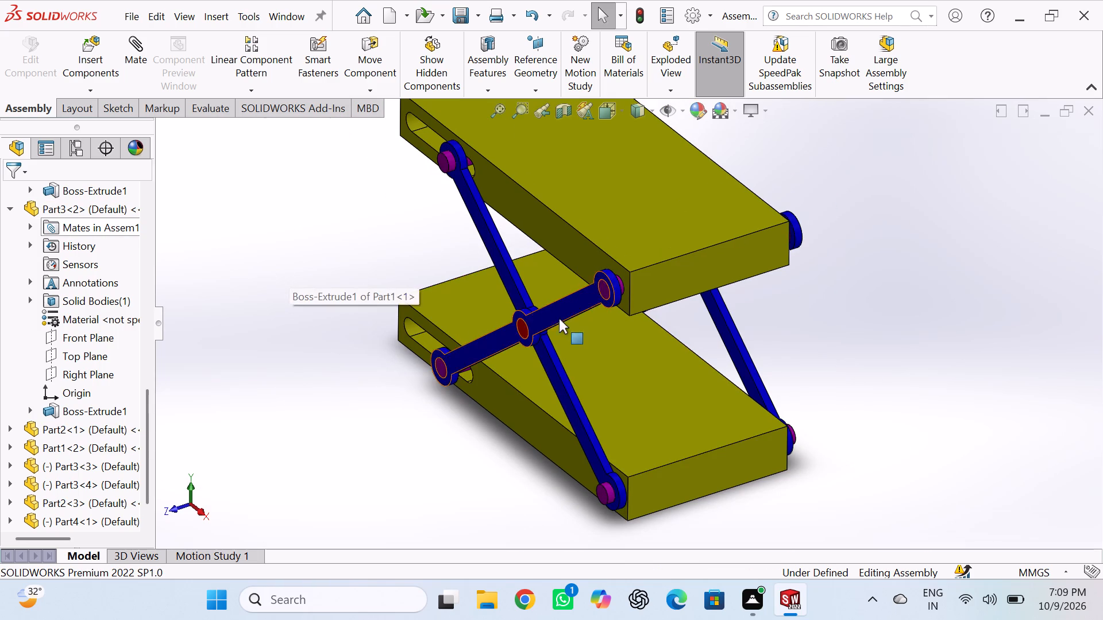
drag(660, 246, 673, 389)
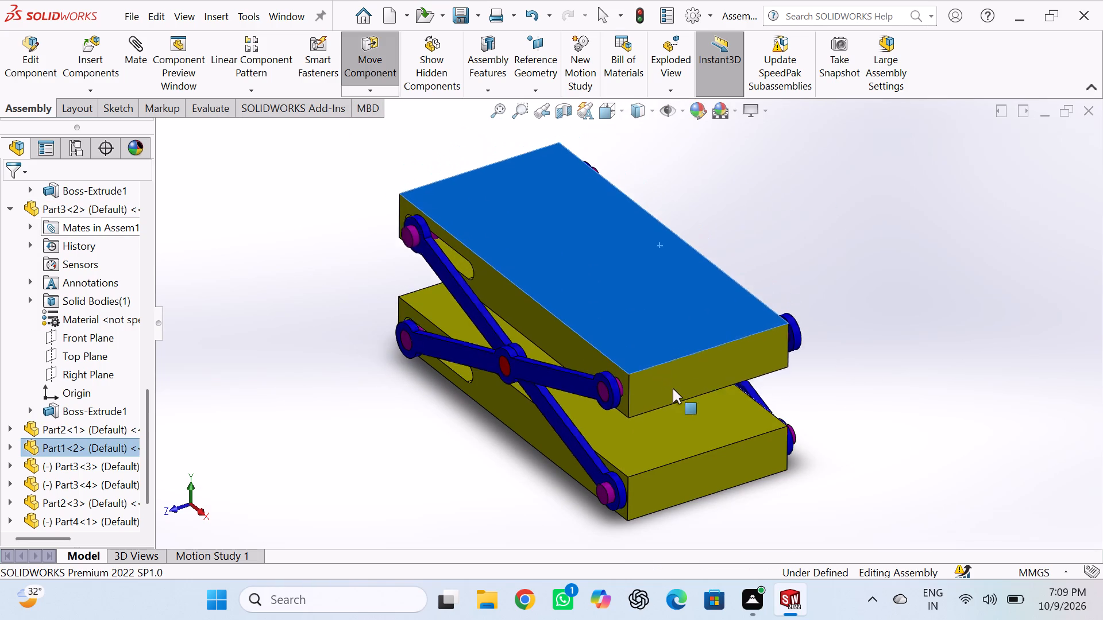
drag(673, 389, 668, 259)
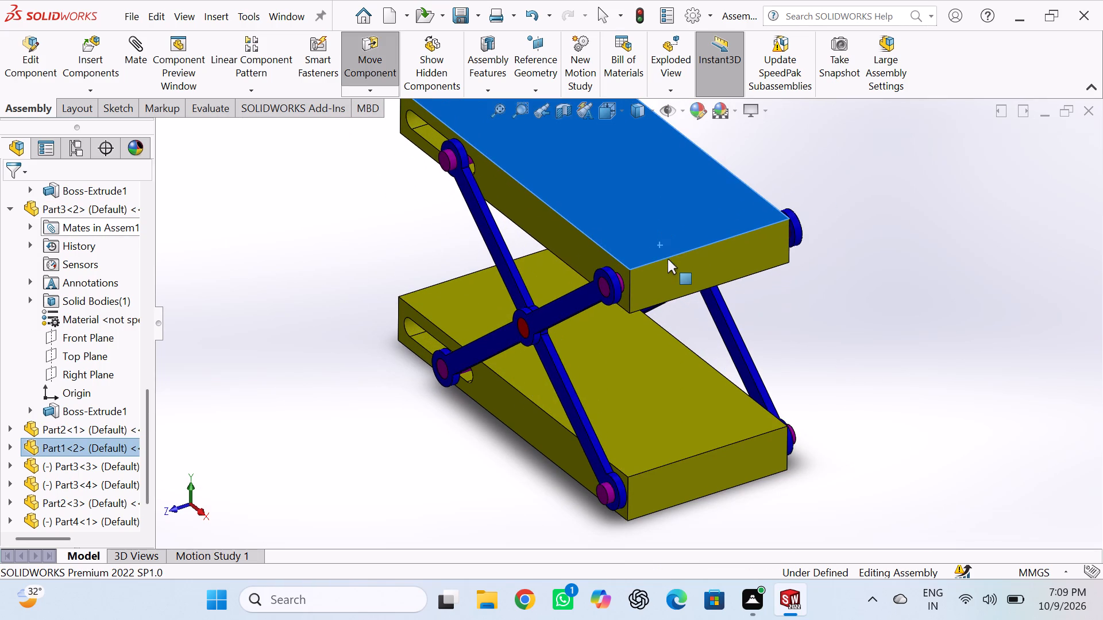
drag(668, 259, 672, 304)
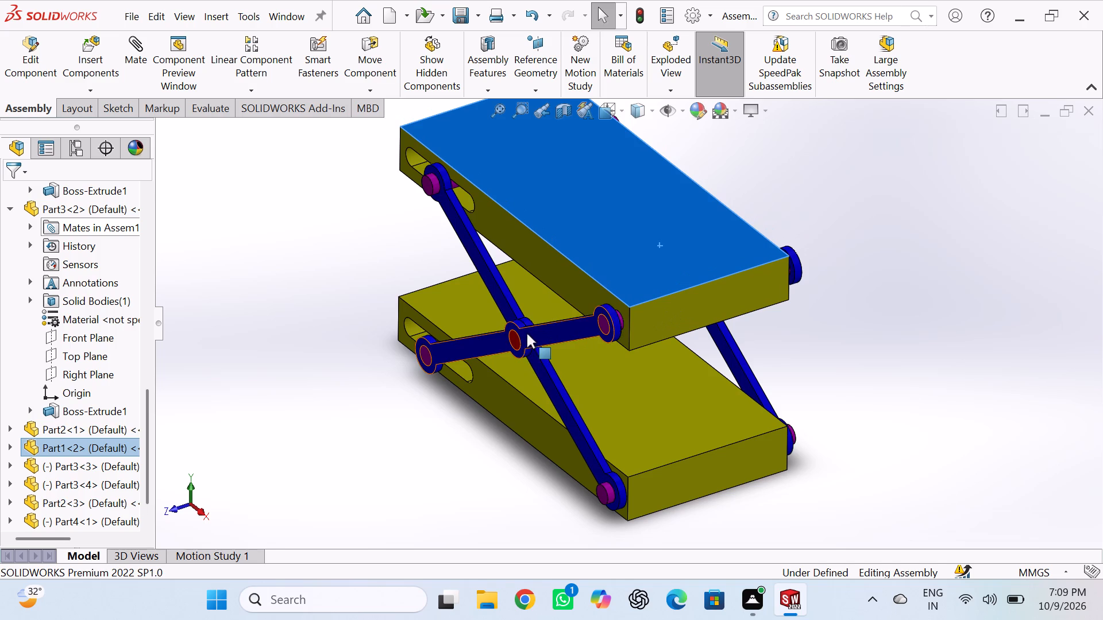
Mirror the Part4<1> centre pin about the assembly's Front Plane to the opposite pair of scissor links.
click(515, 343)
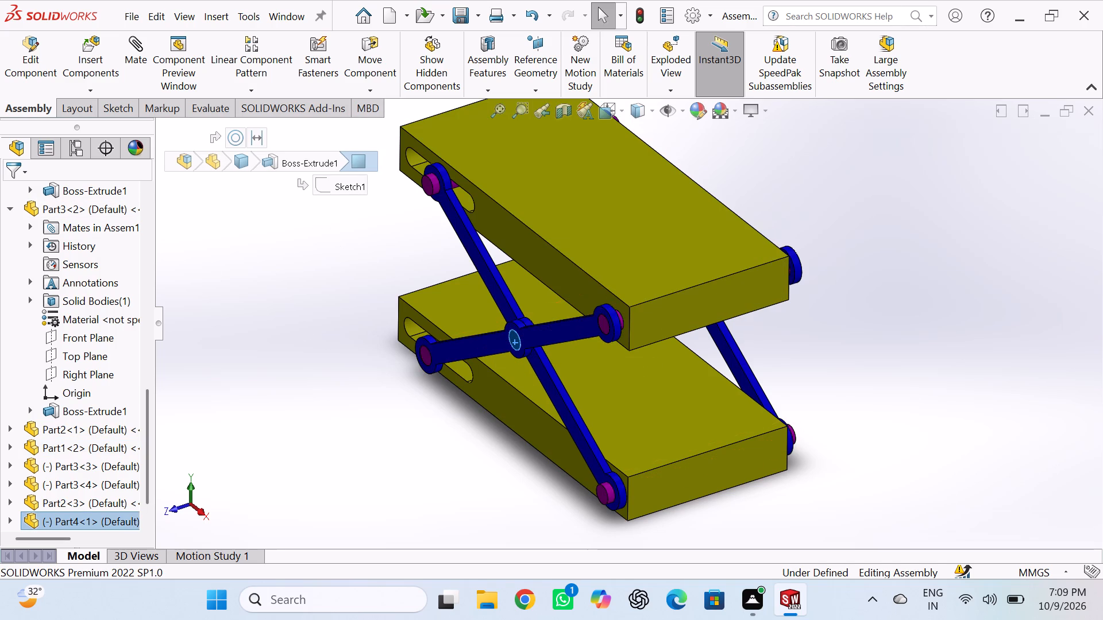
click(246, 96)
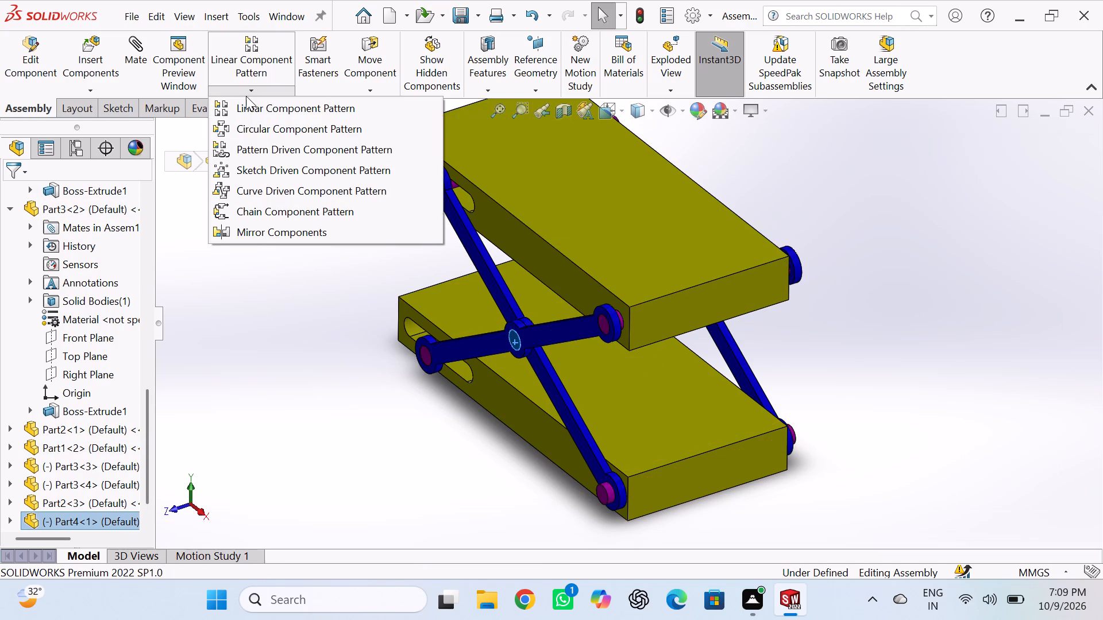
click(260, 234)
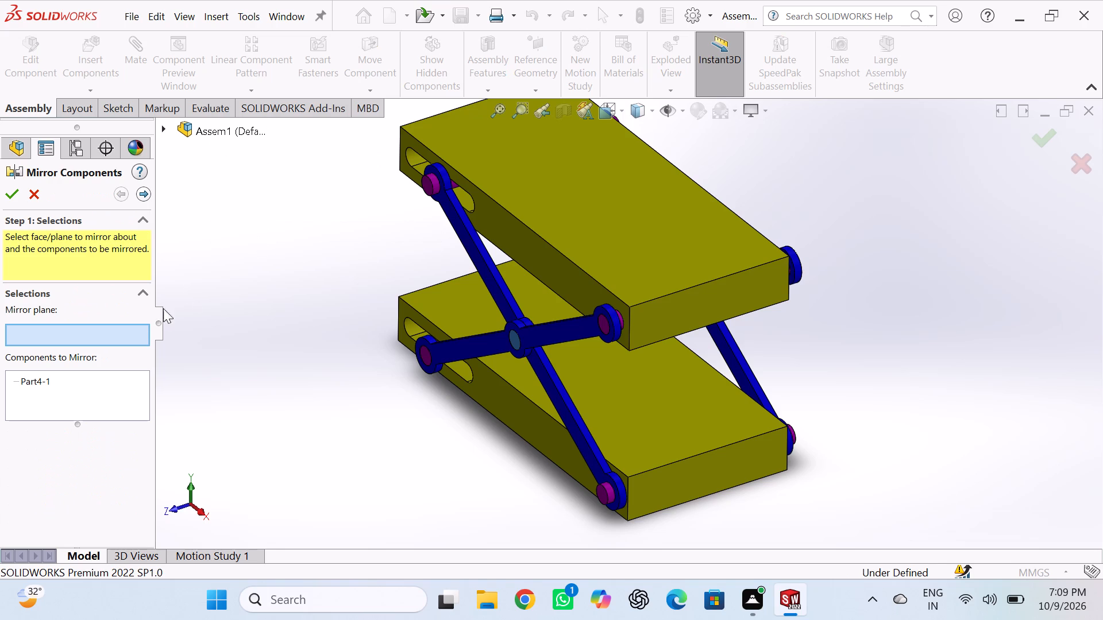
click(163, 127)
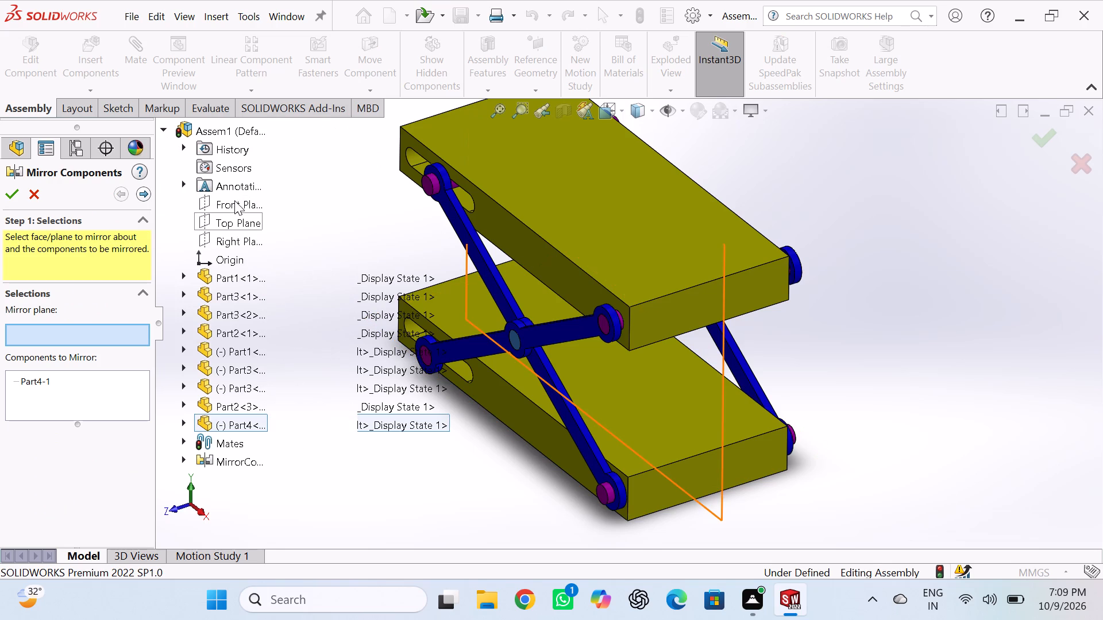
double_click(239, 204)
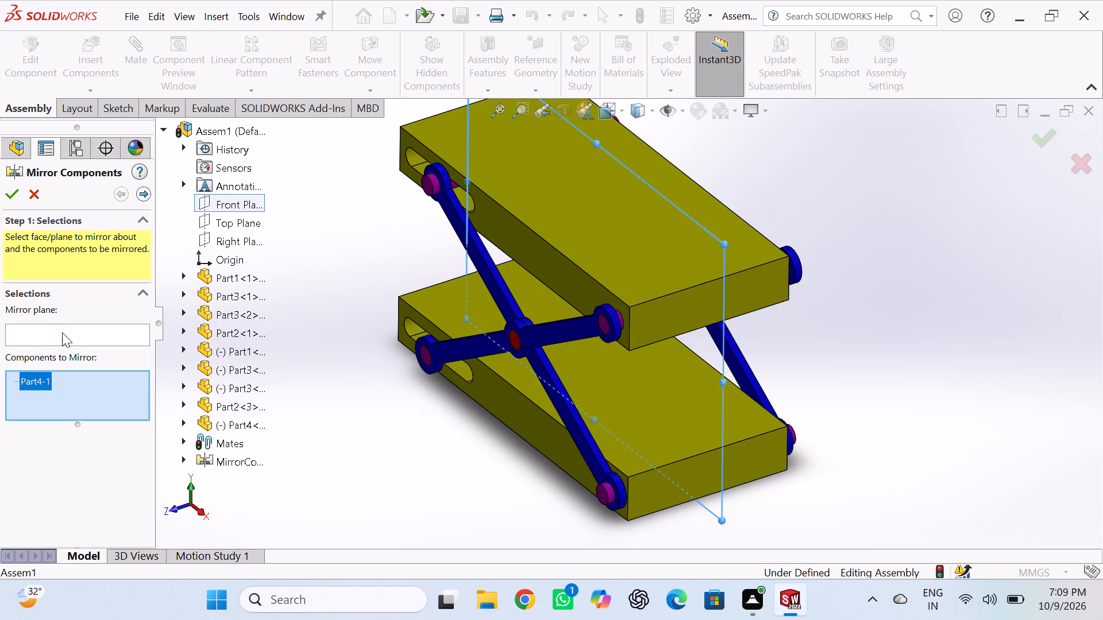
right_click(43, 379)
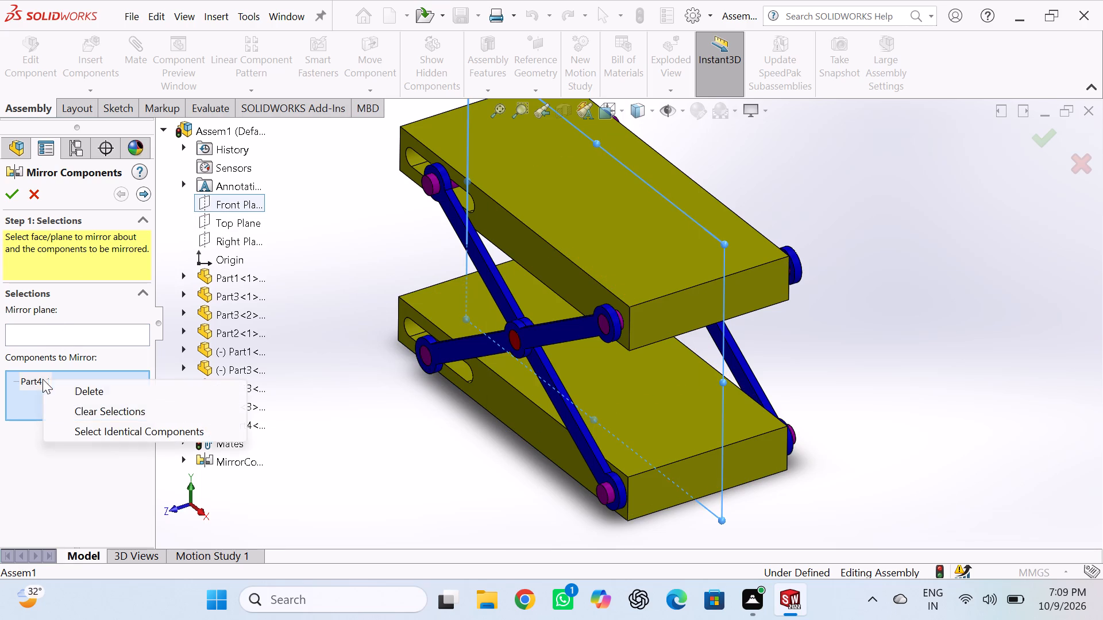
click(70, 383)
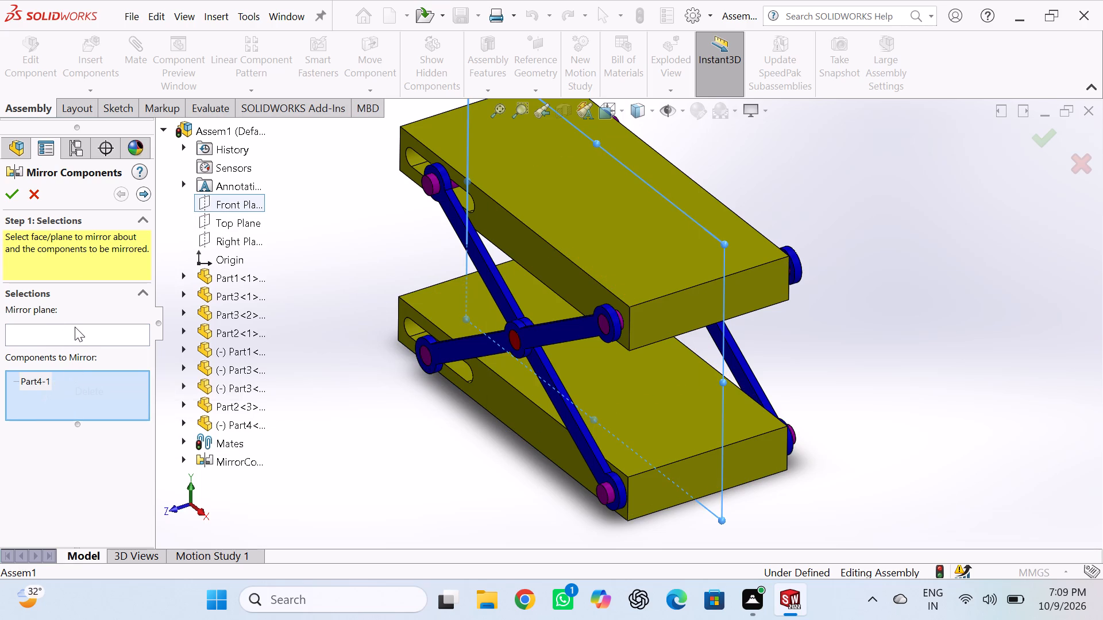
click(75, 327)
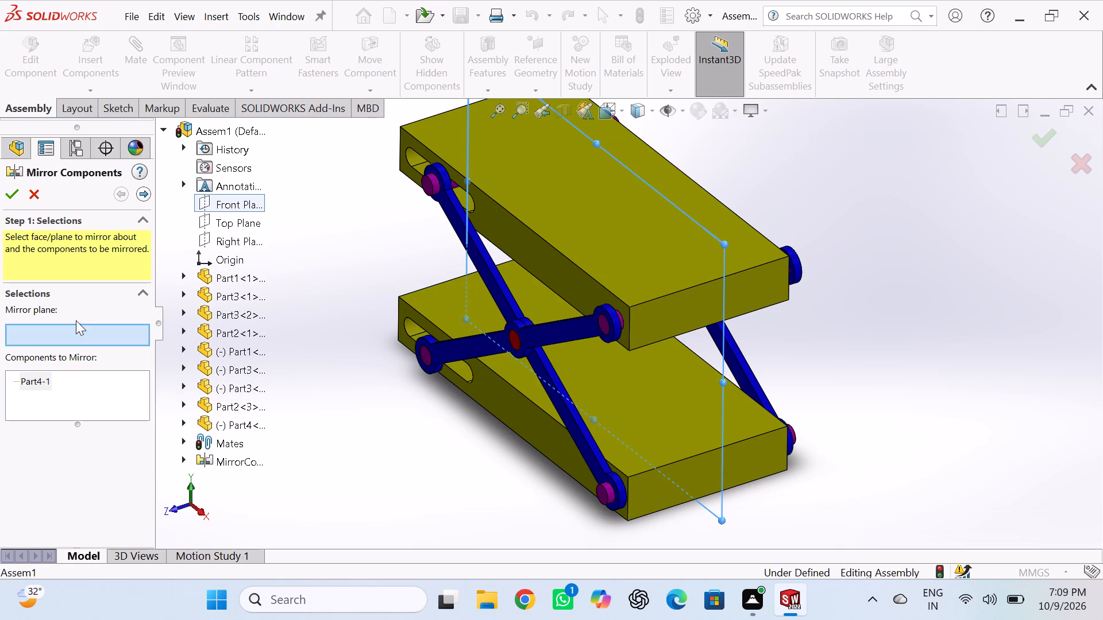
click(223, 203)
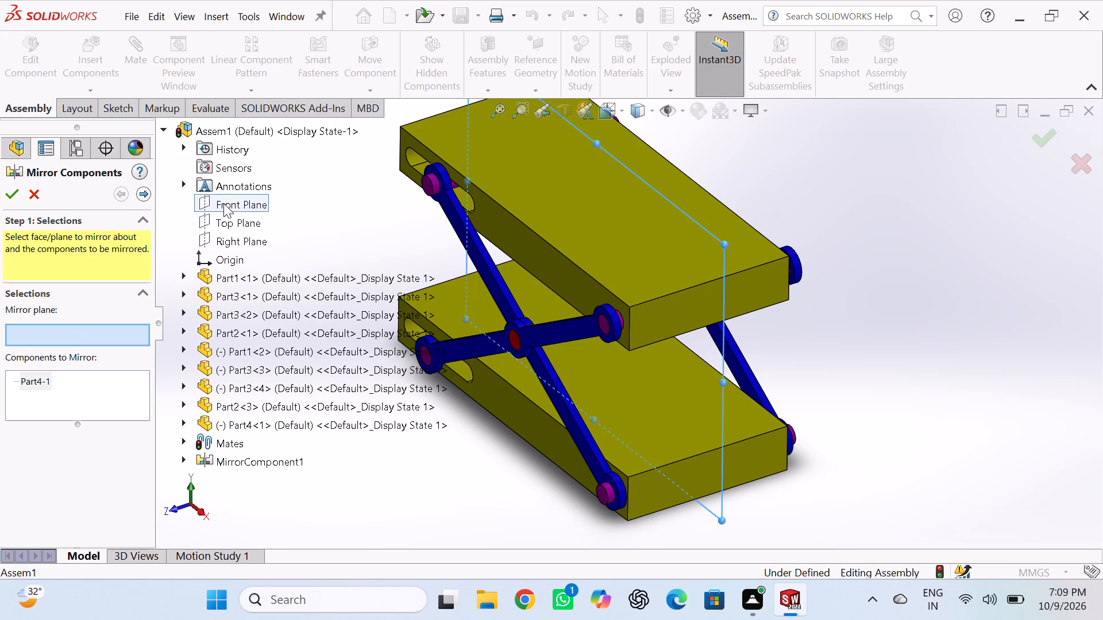
click(223, 203)
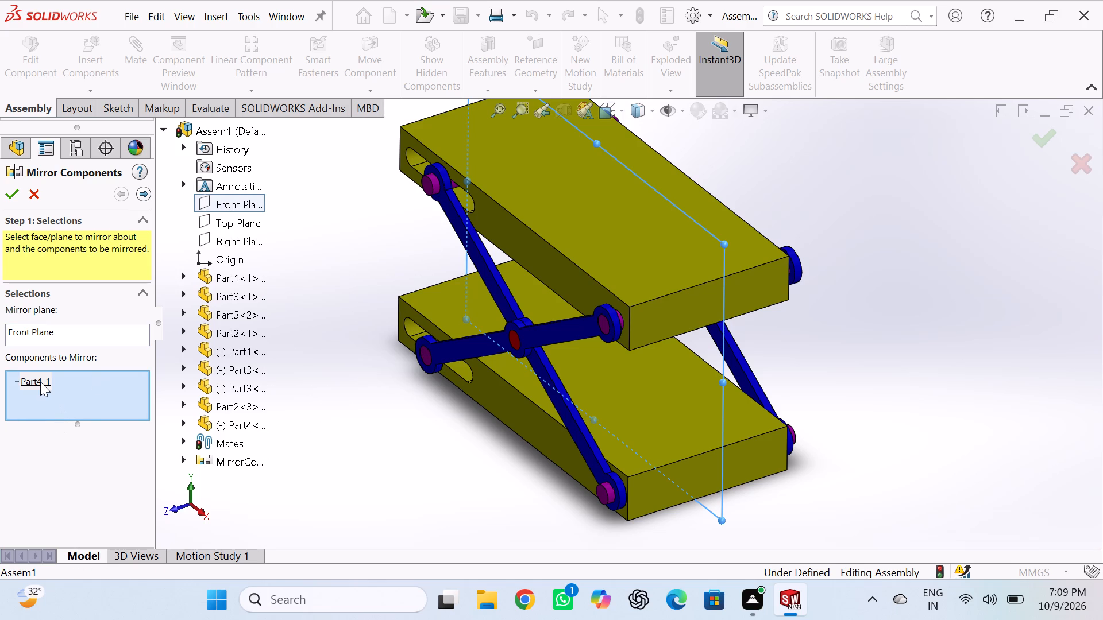
right_click(40, 382)
click(102, 391)
click(2, 192)
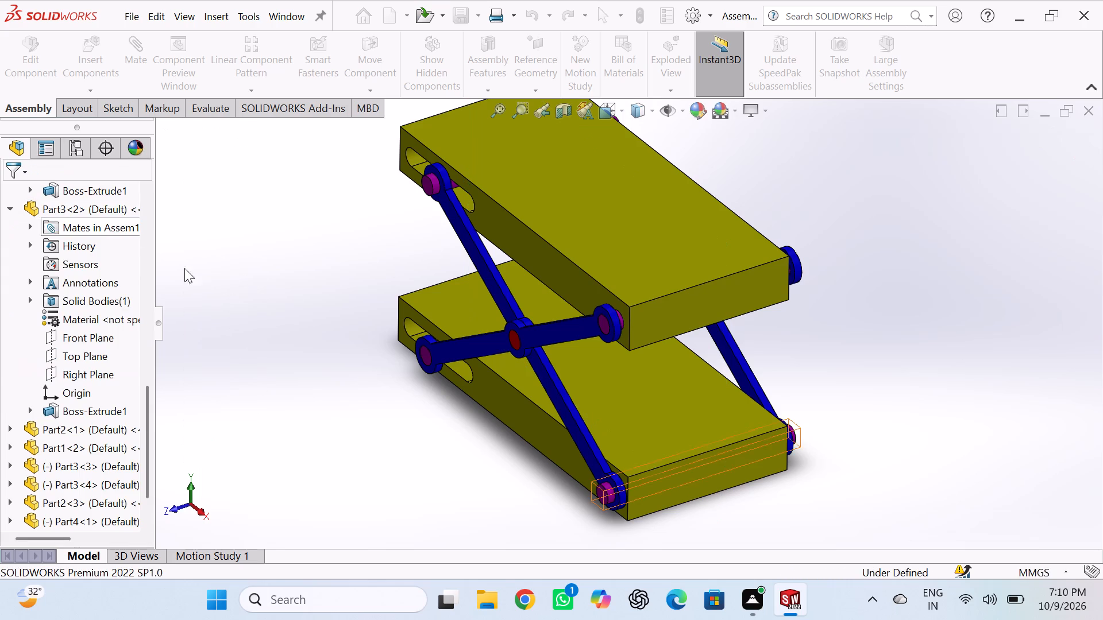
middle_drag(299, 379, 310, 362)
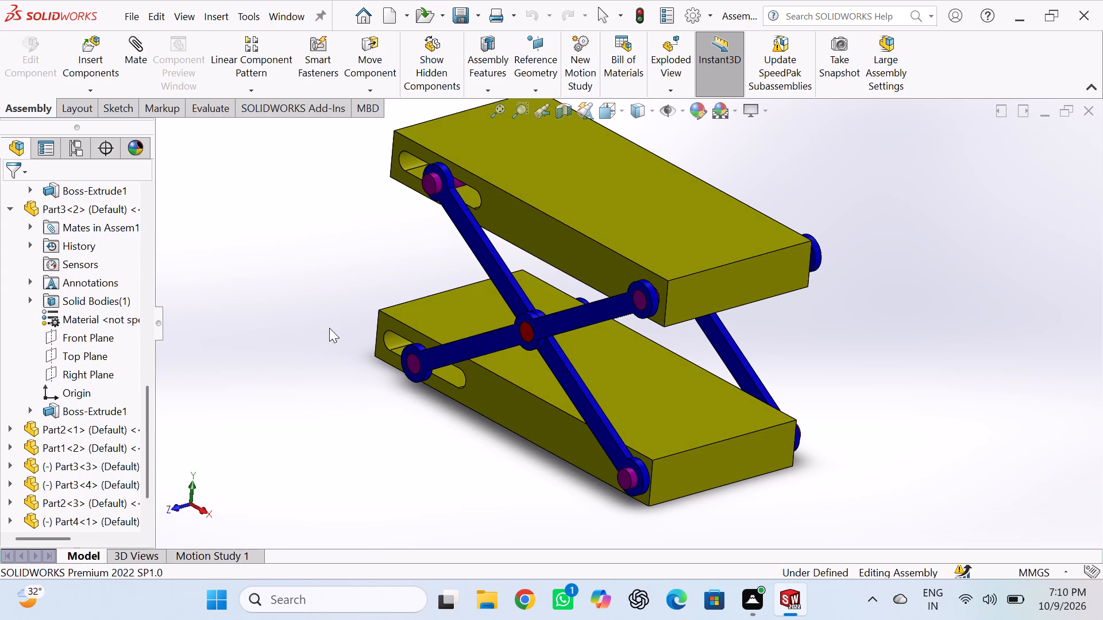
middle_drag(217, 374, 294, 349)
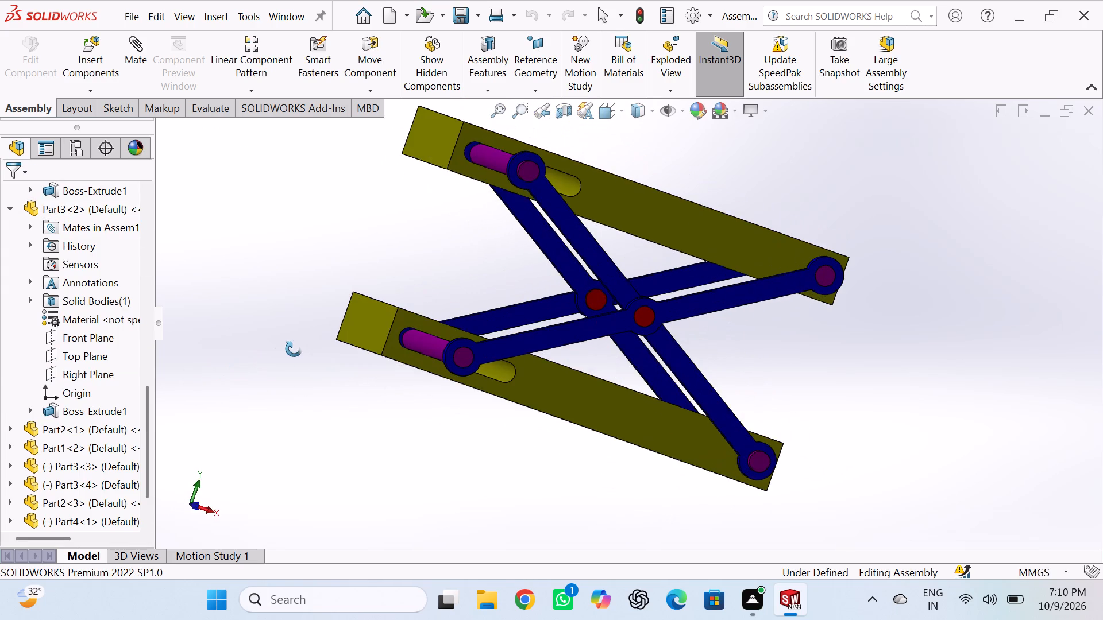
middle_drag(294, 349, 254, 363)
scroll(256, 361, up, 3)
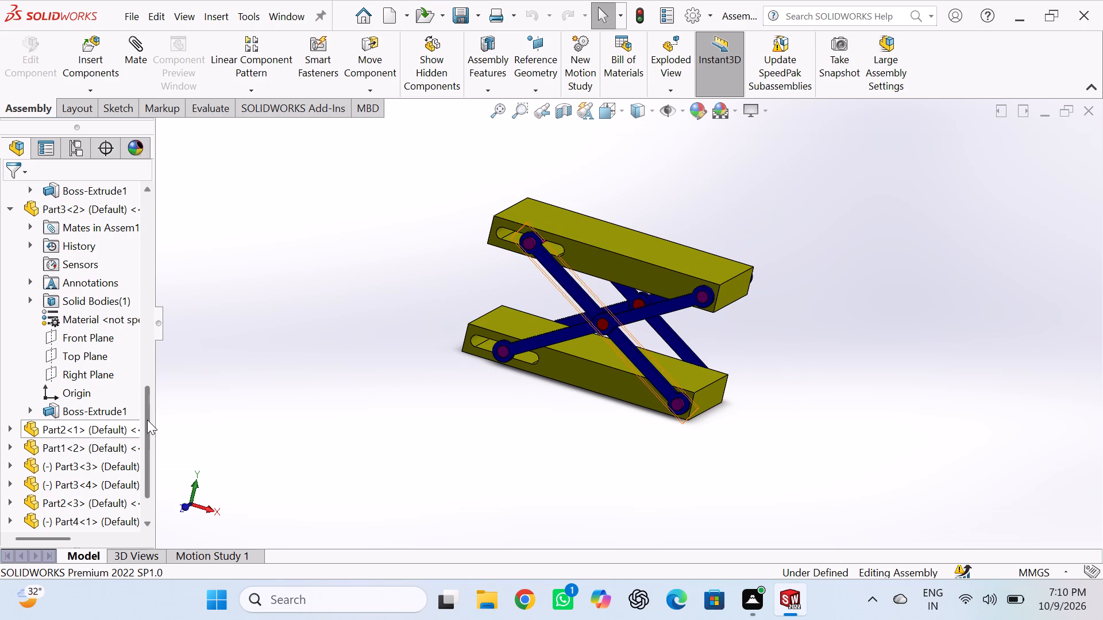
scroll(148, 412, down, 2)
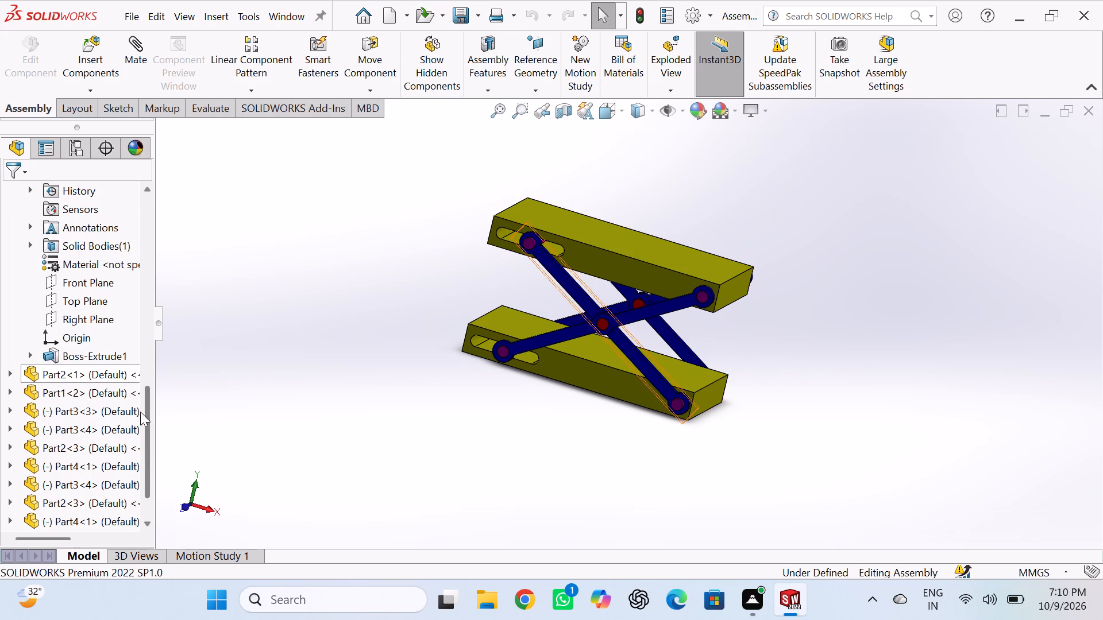
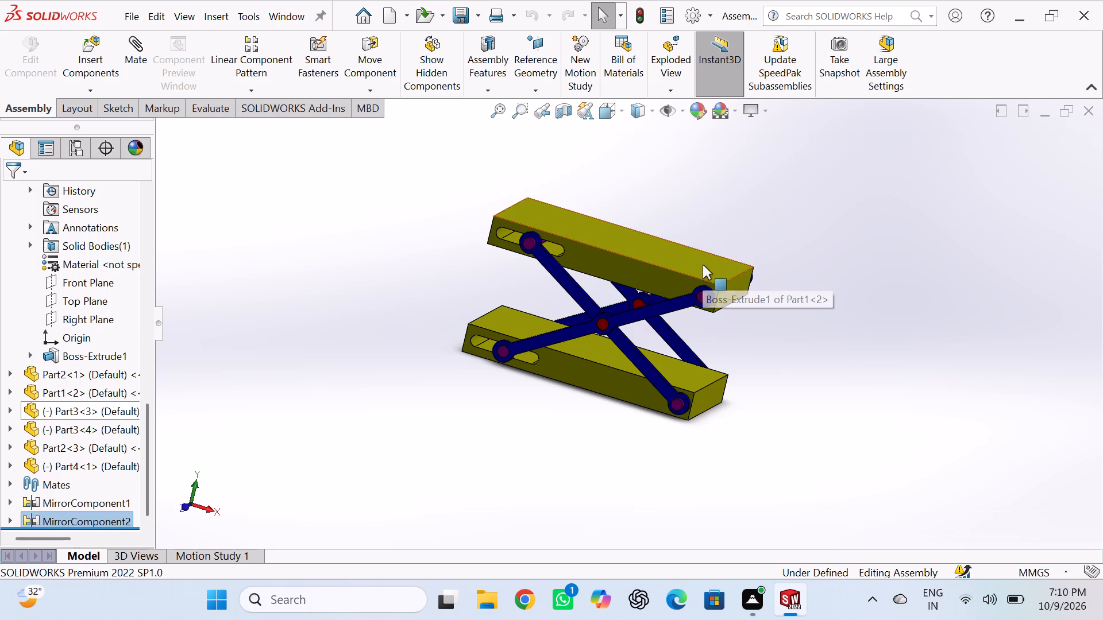
Save the scissor-lift assembly as Assem1 in the solid work parts folder.
key(ctrl+s)
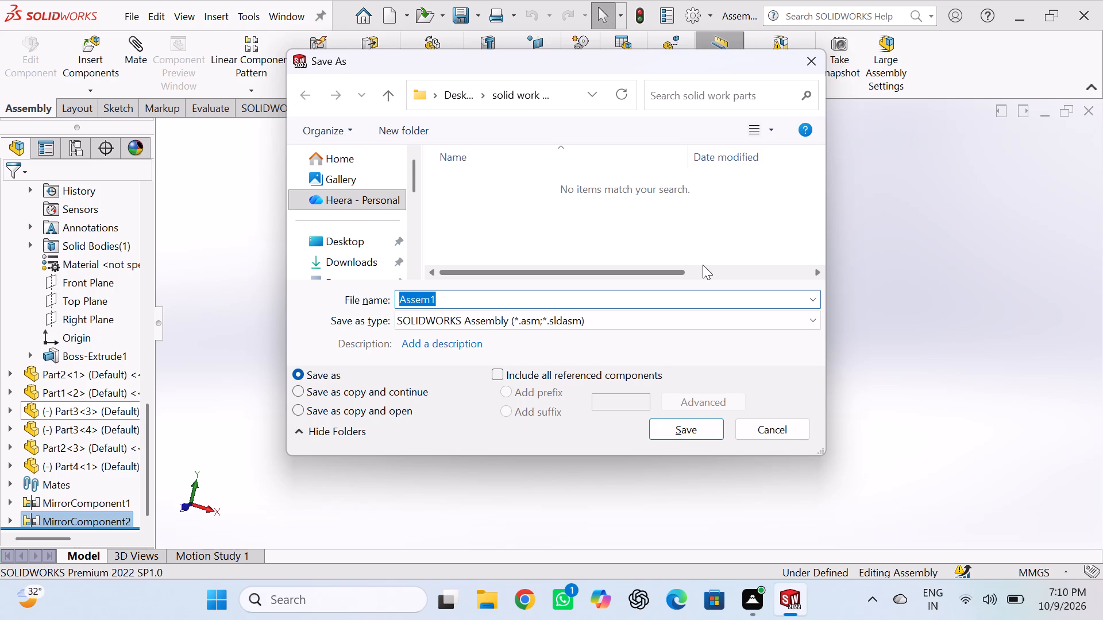
click(700, 426)
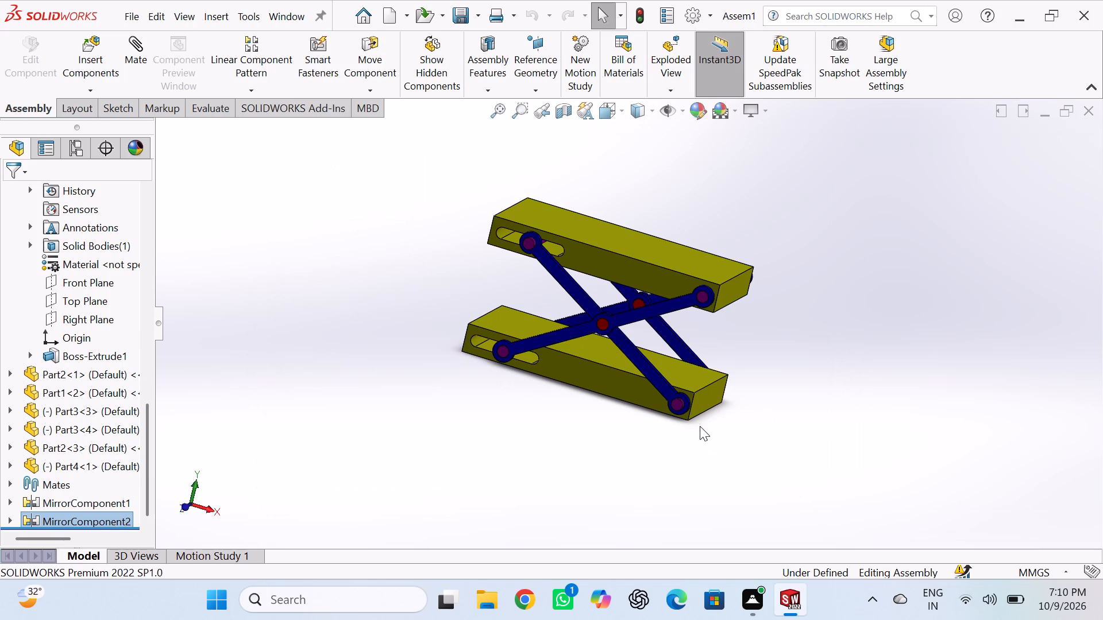
Create a new drawing document using the standard A3 (ISO) sheet format.
key(ctrl+n)
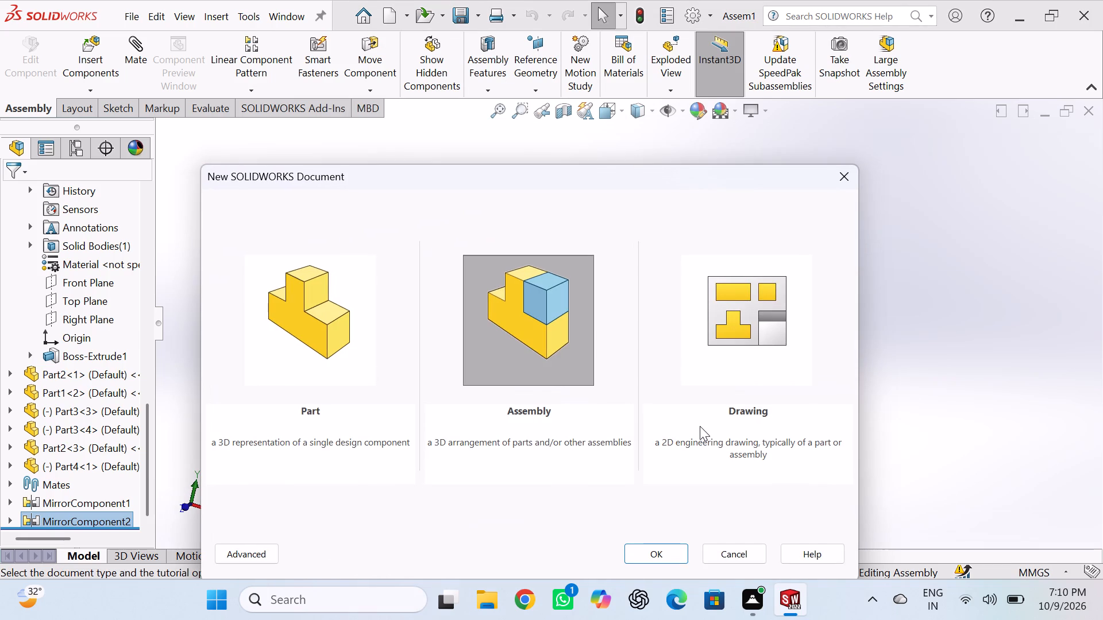
click(756, 354)
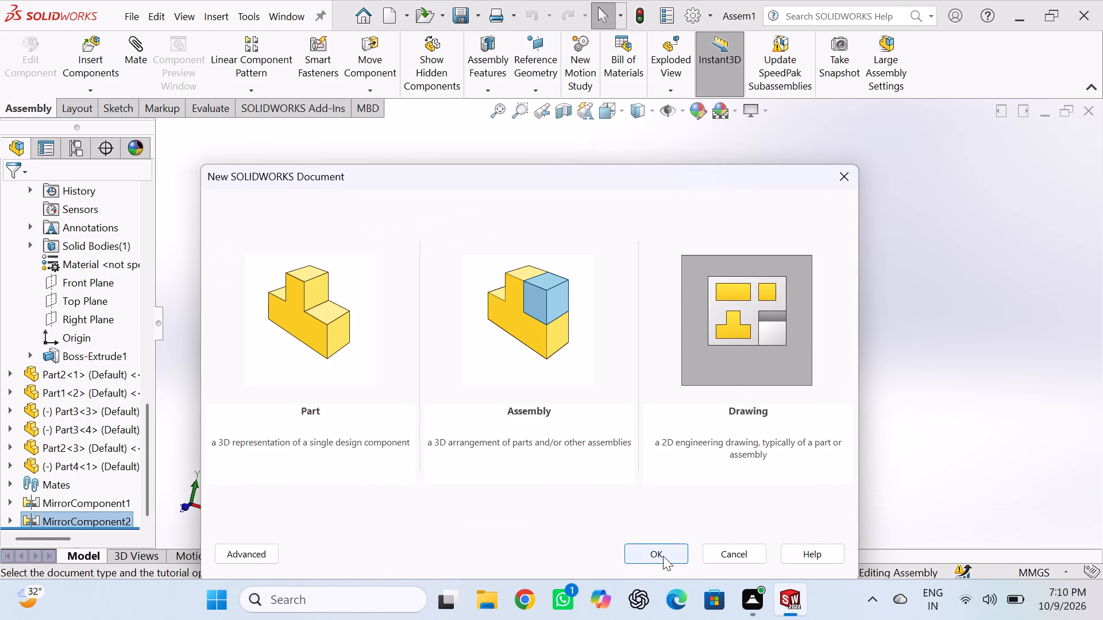
click(663, 556)
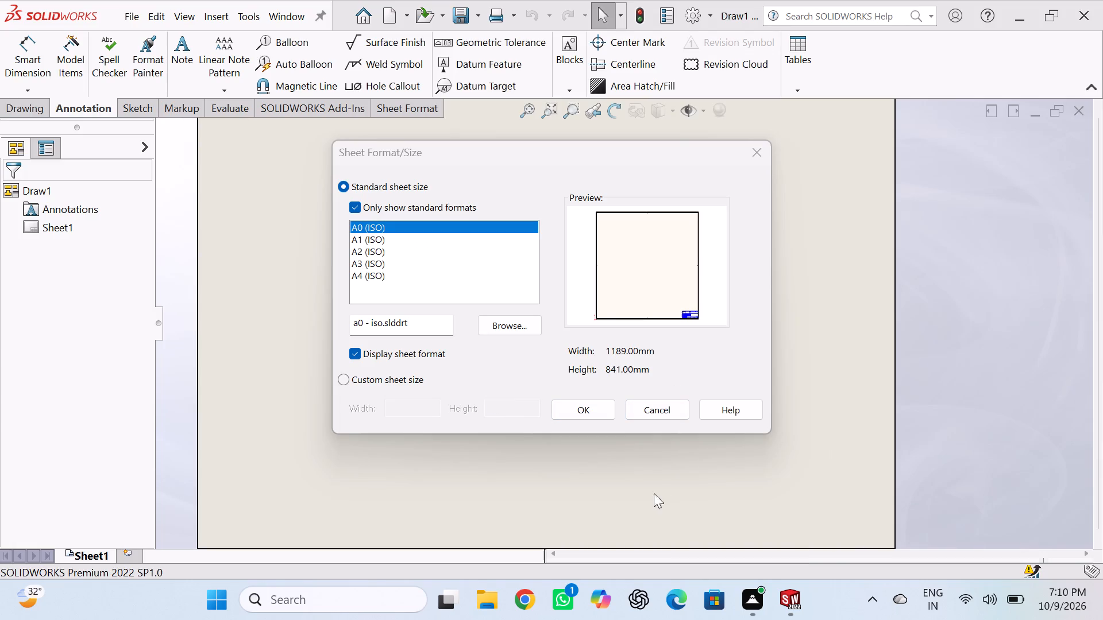
click(369, 262)
click(574, 416)
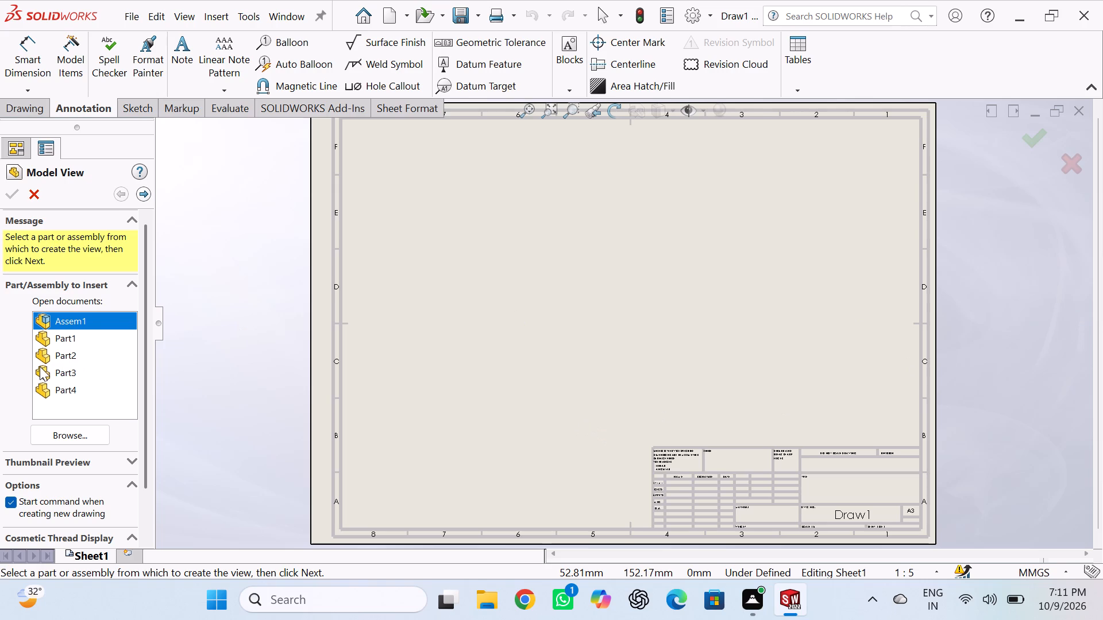
Load the saved Assem1 assembly file from the solid work parts folder as the source for a Model View.
click(117, 317)
click(40, 108)
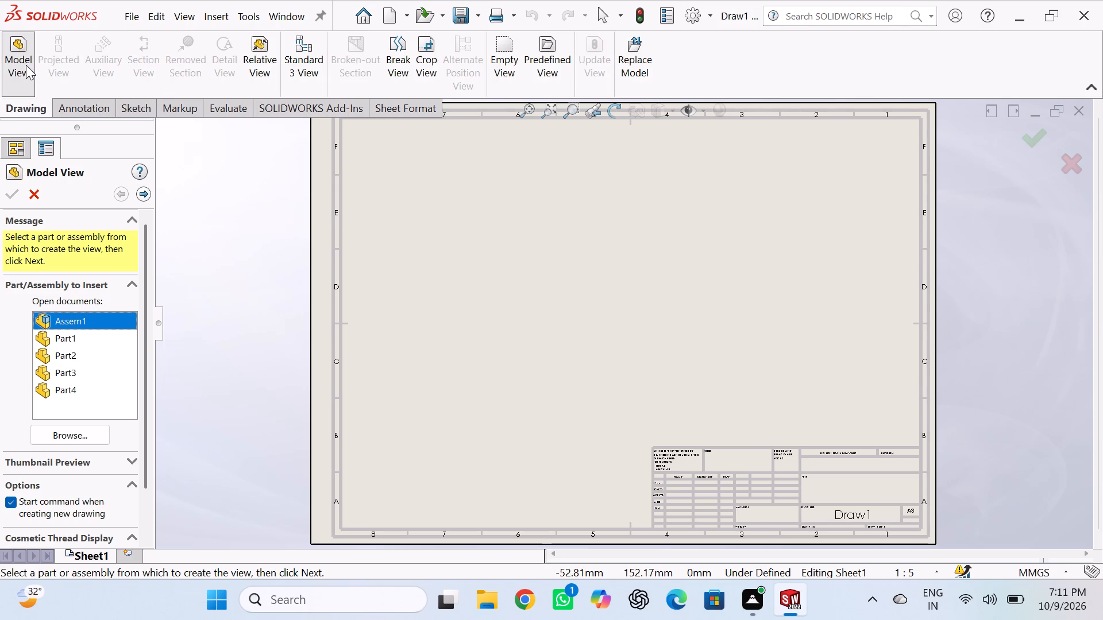
click(25, 65)
click(12, 67)
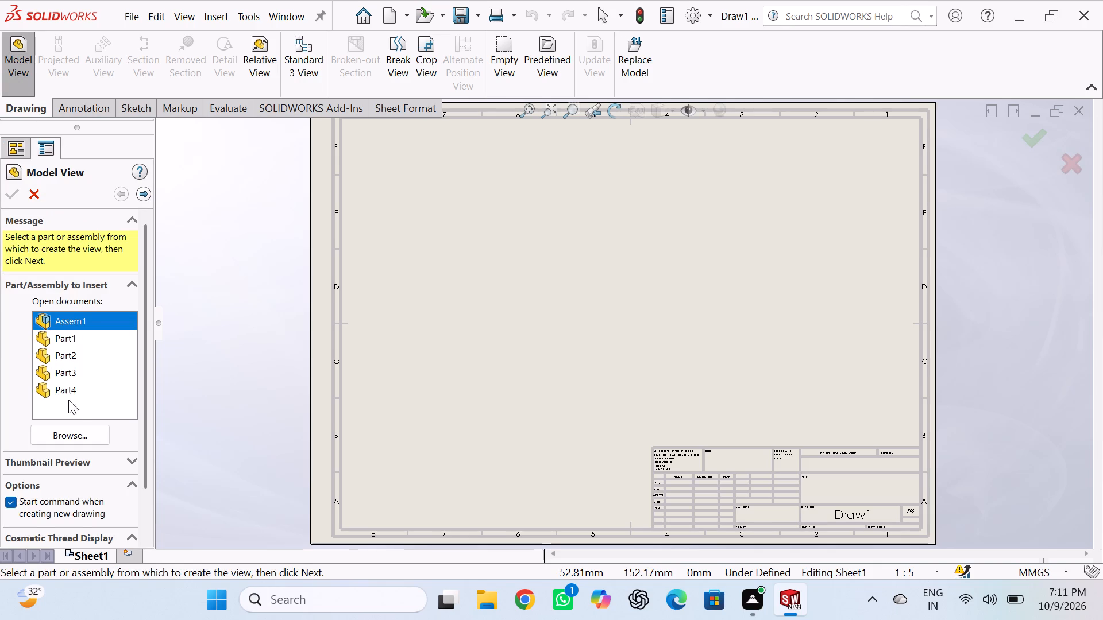
click(91, 437)
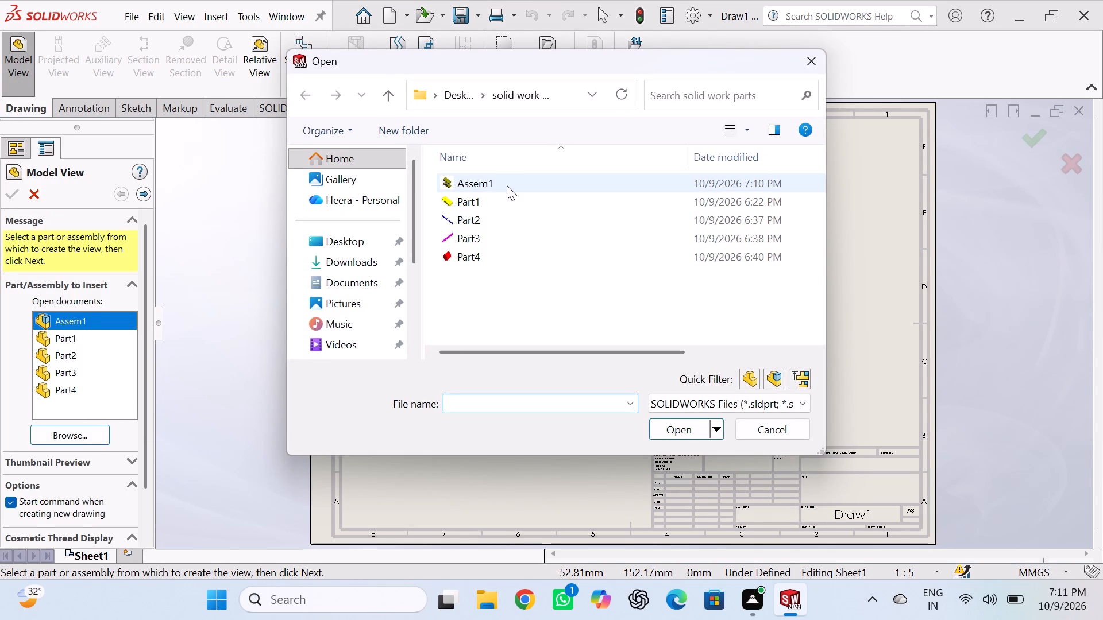
click(507, 185)
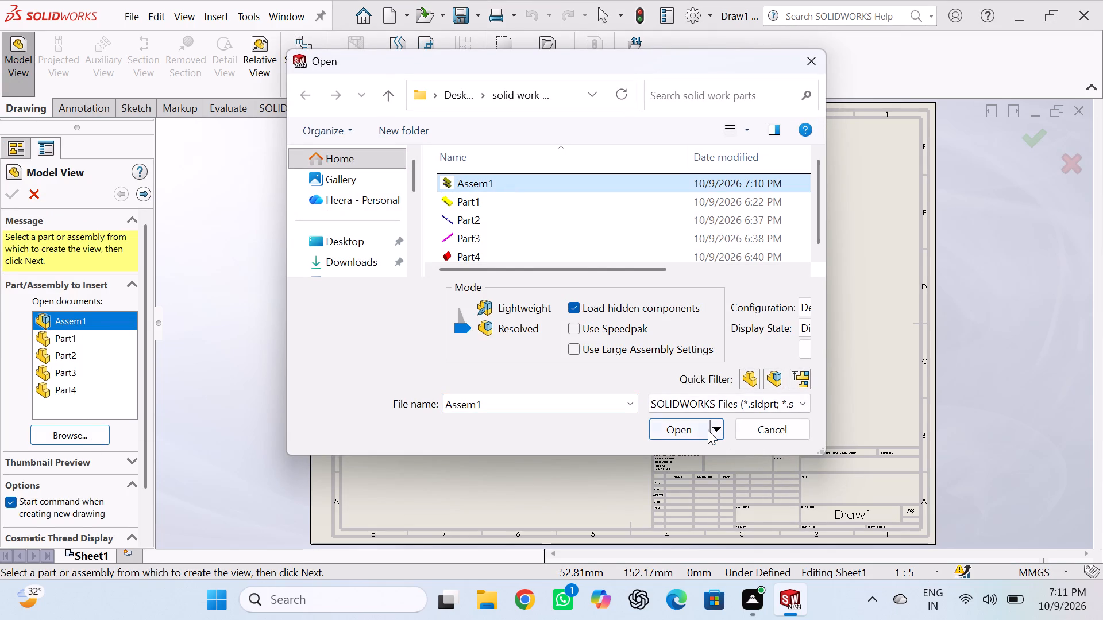
click(700, 426)
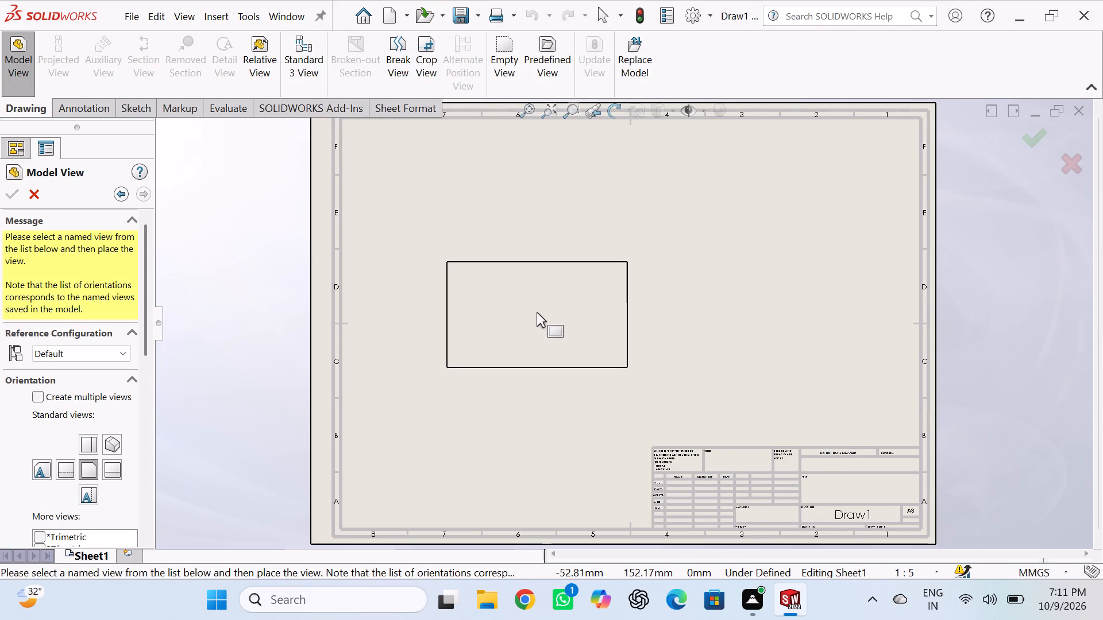
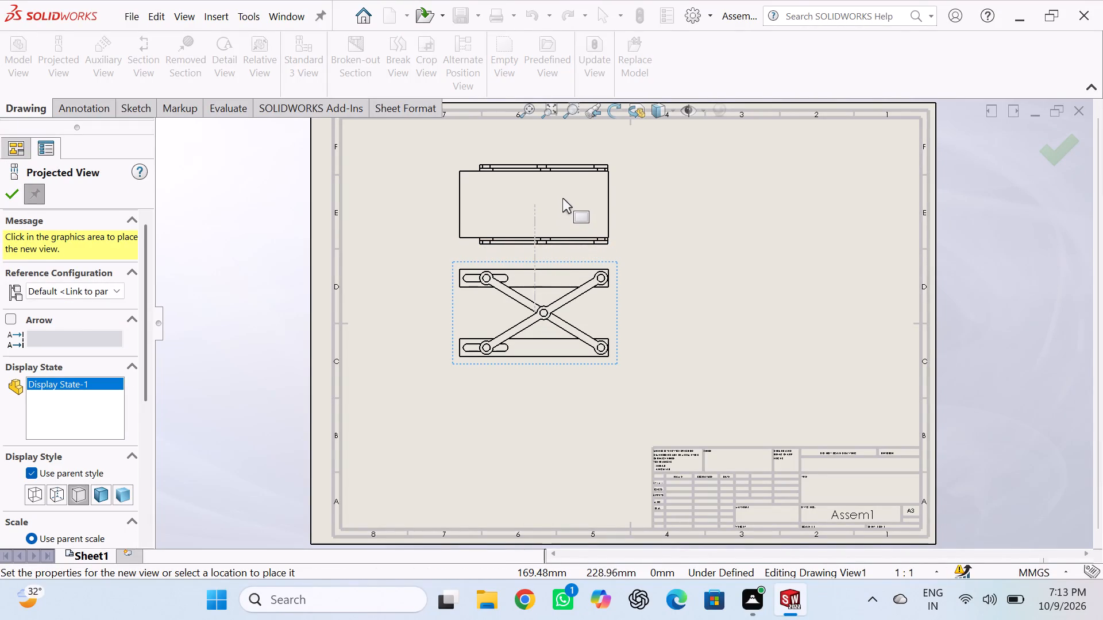
Project four views from the assembly's front view: one above, one below, one beside it, and an isometric in the sheet's upper-right corner.
click(562, 197)
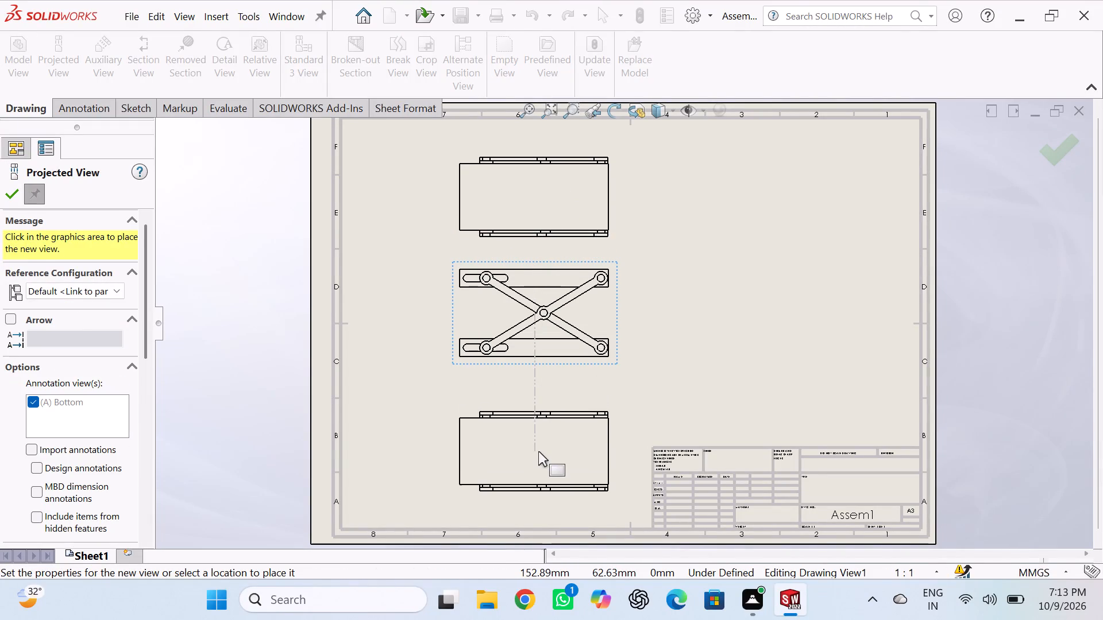
click(538, 451)
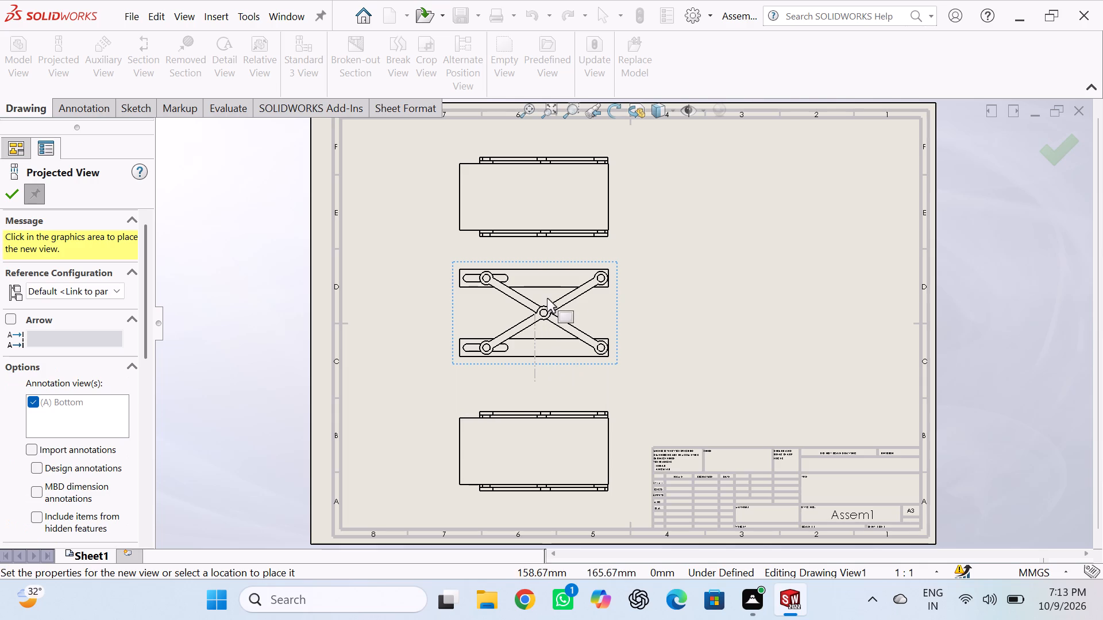
click(710, 300)
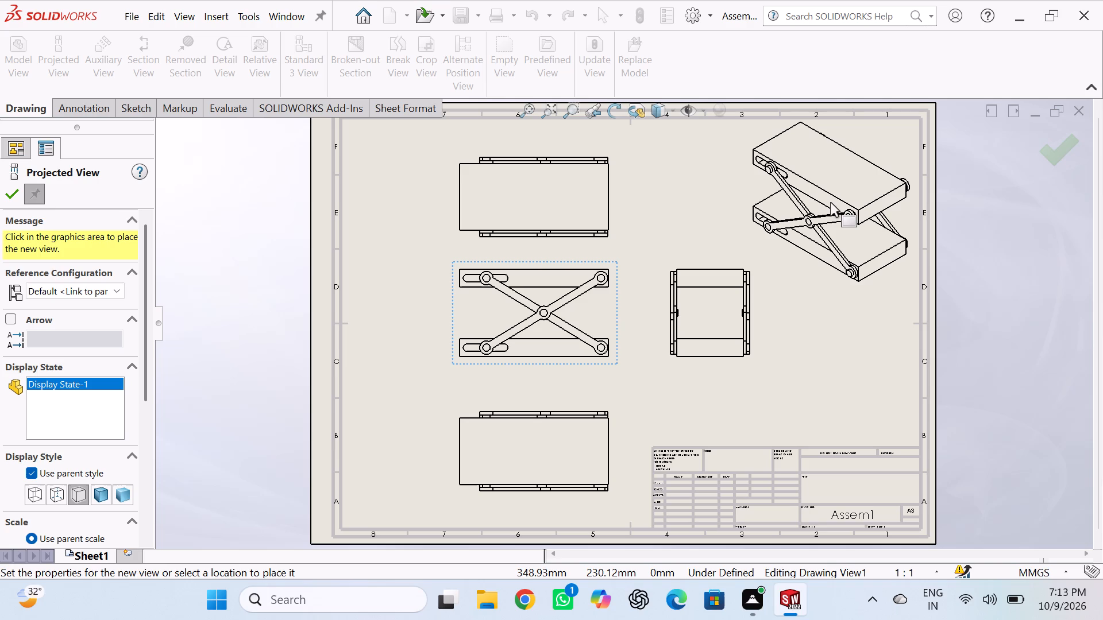
ctrl+click(830, 202)
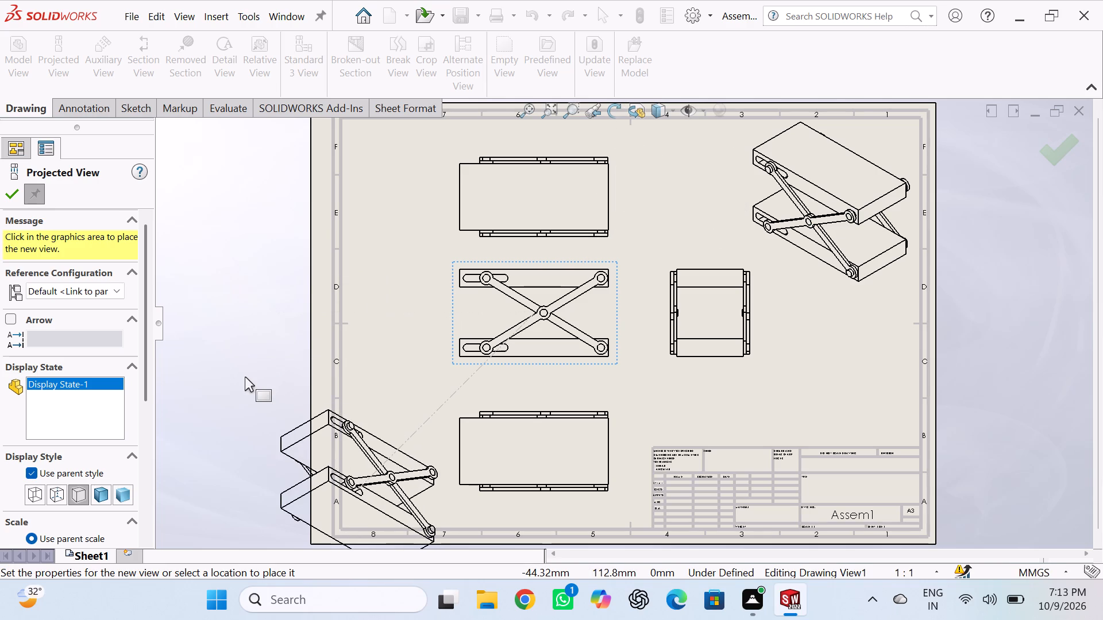
key(Escape)
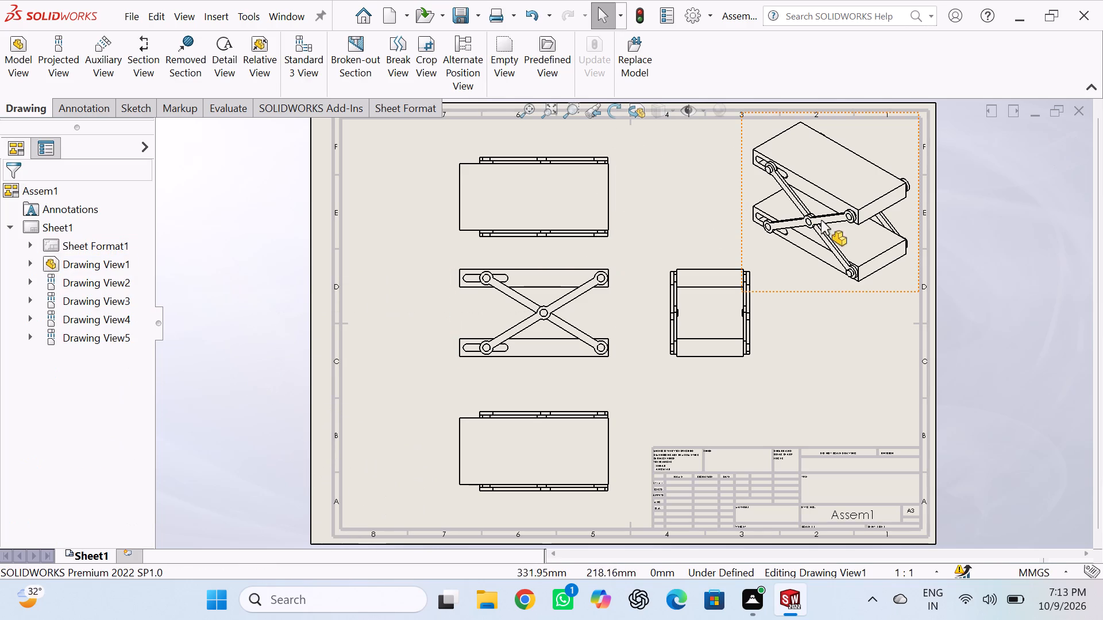
Set the assembly's isometric view to the Shaded display style.
click(826, 285)
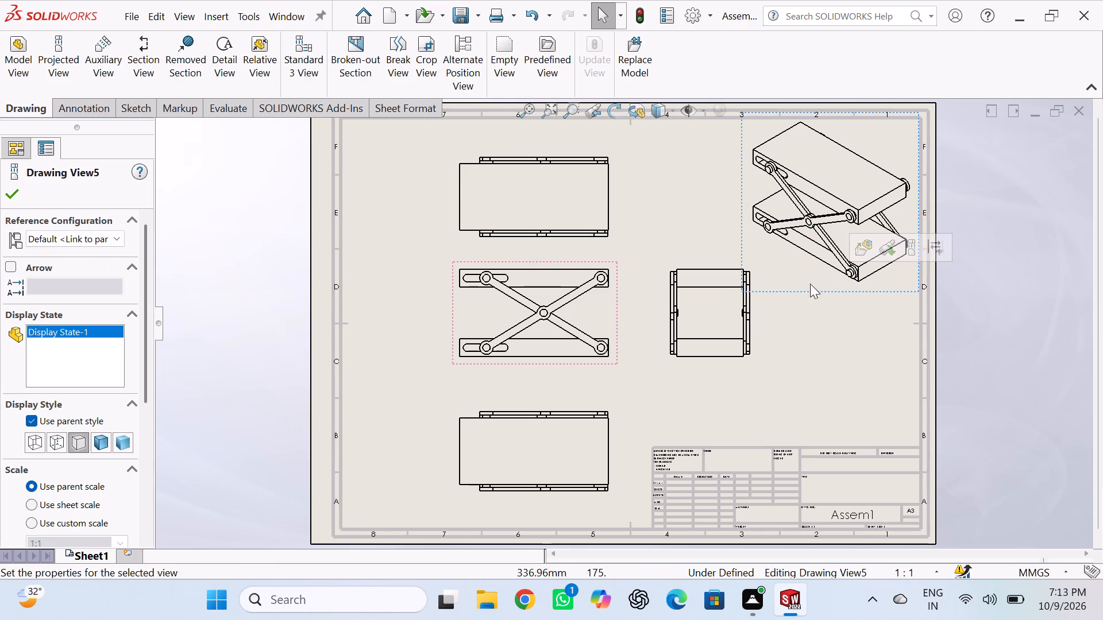
click(119, 440)
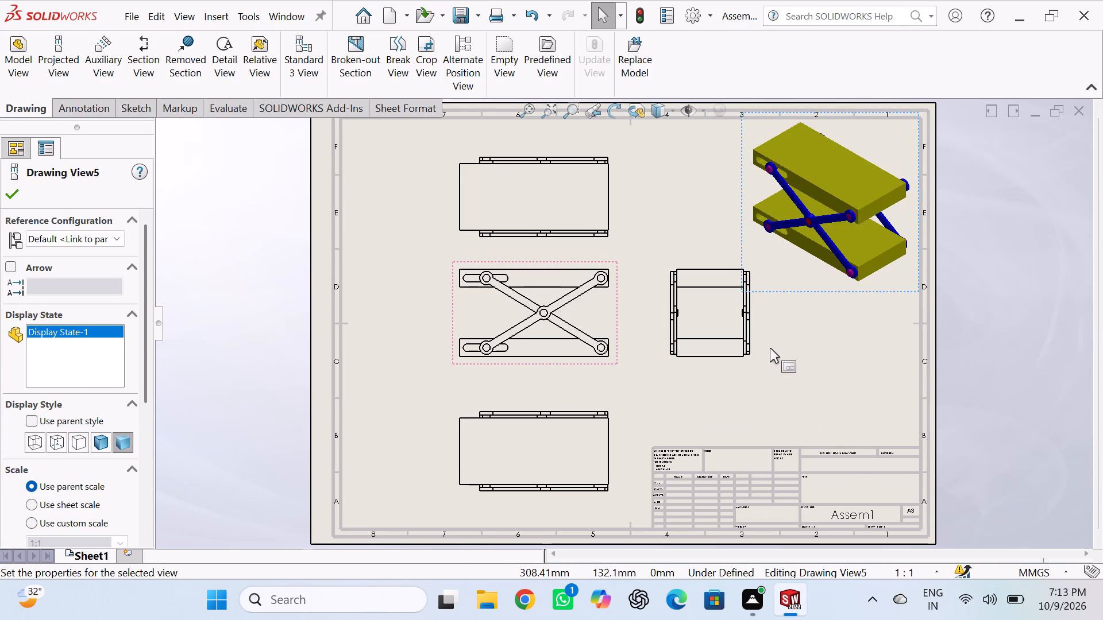
Move the projected side view slightly closer to the assembly's front view.
drag(663, 358, 646, 359)
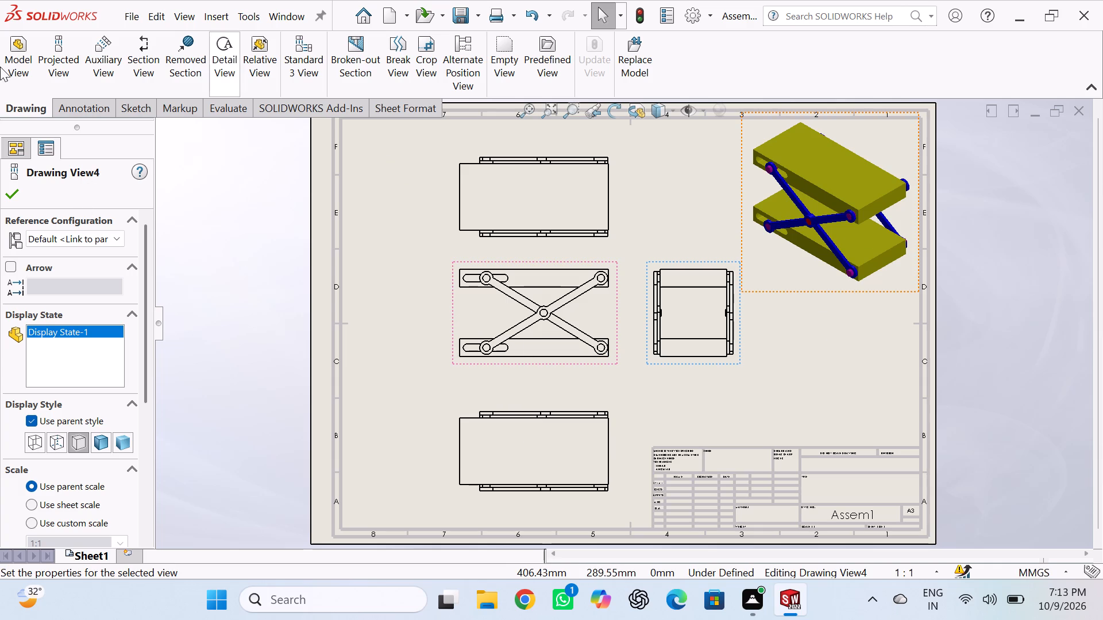
click(5, 192)
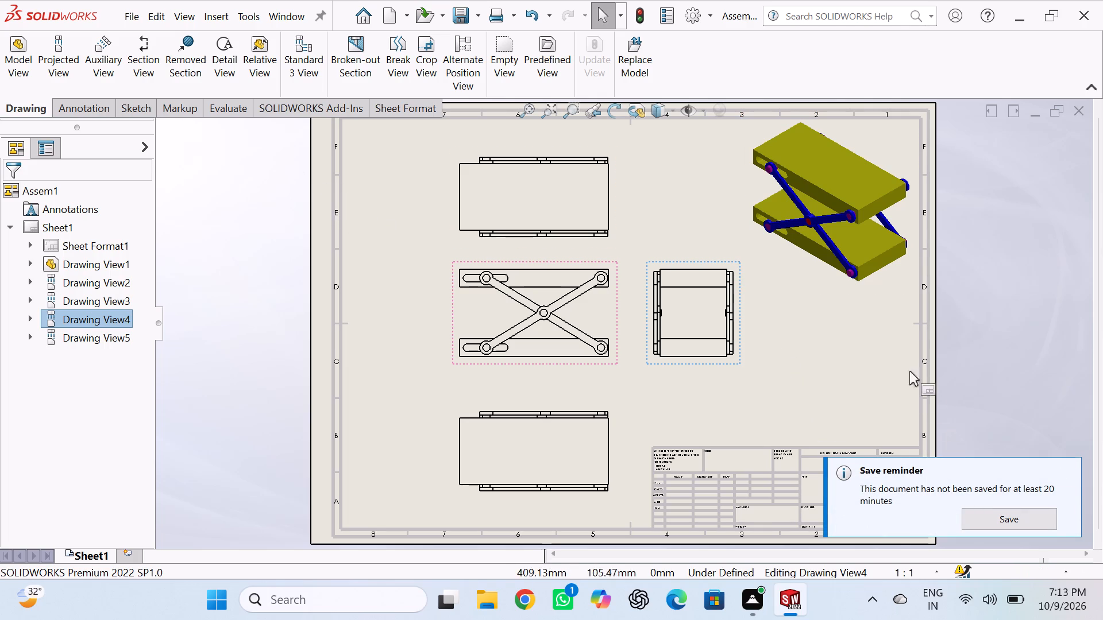
click(885, 343)
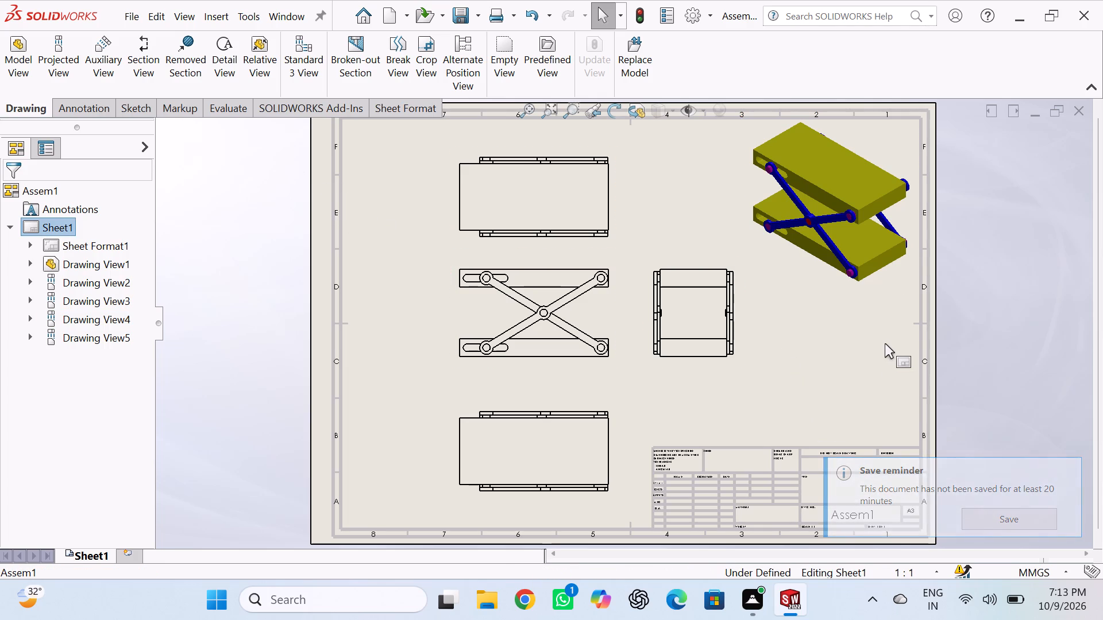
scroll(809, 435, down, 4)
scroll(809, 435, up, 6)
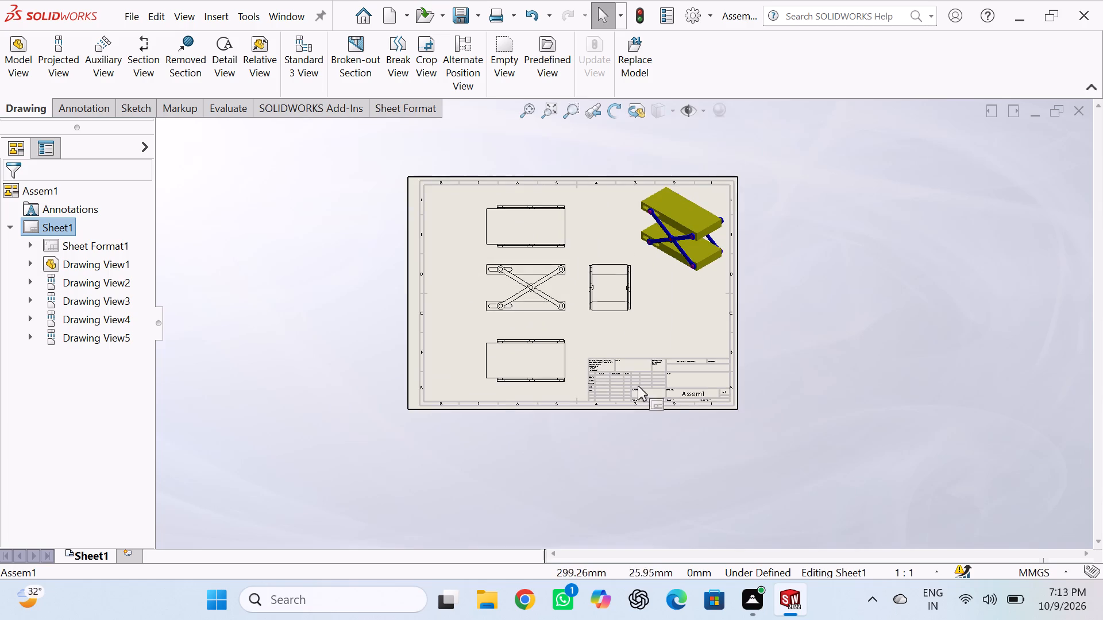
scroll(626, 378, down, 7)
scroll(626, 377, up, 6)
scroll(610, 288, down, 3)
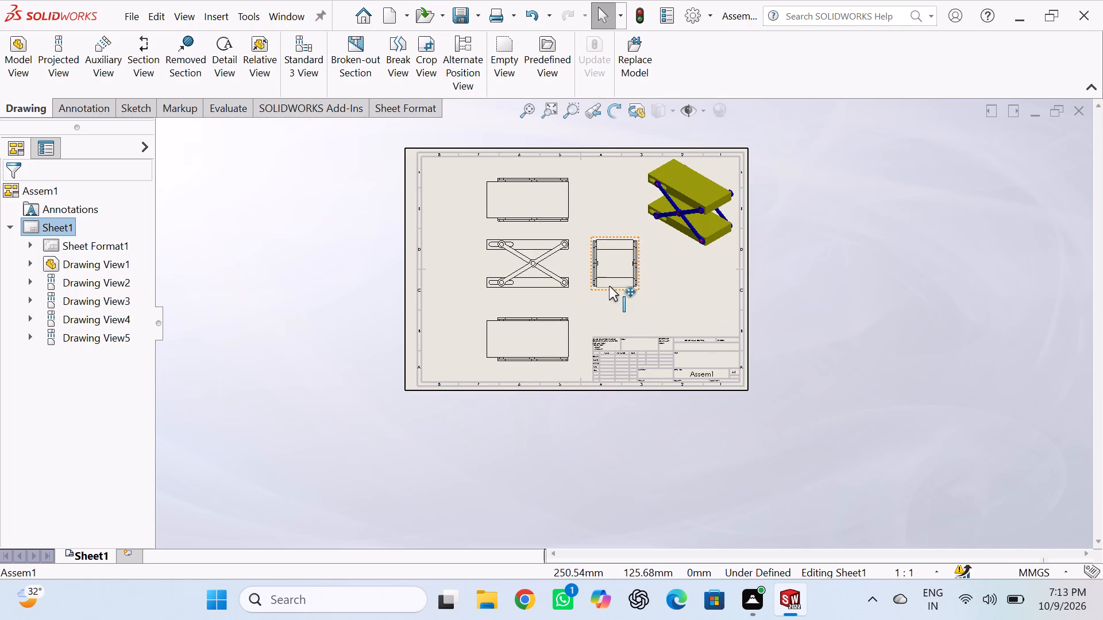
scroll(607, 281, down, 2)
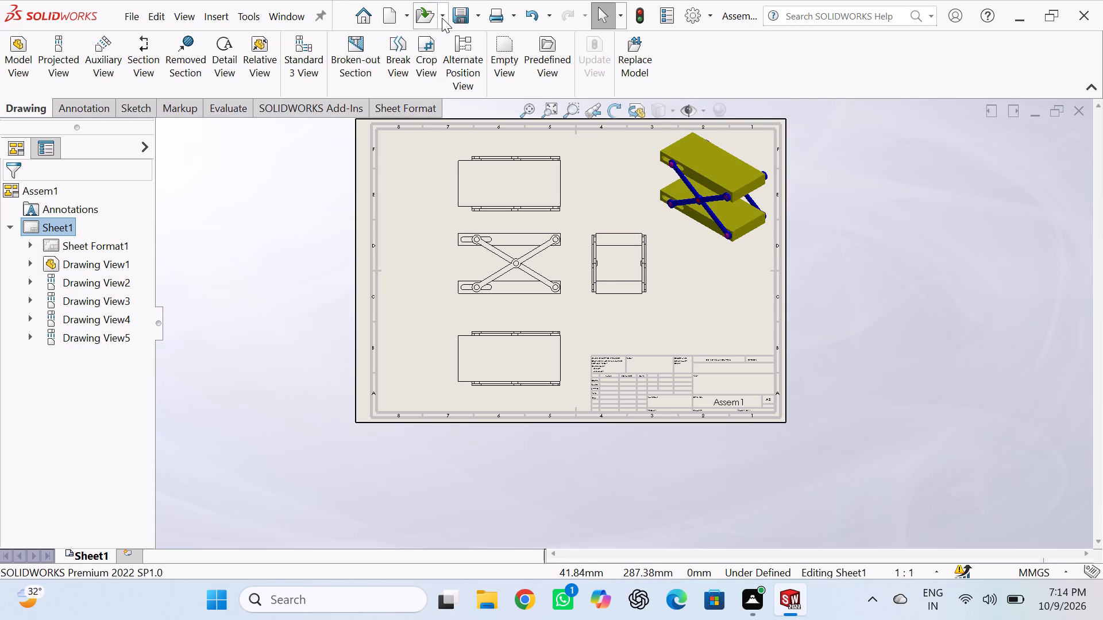
Save the assembly drawing as a PDF named Assem1 in the solid work parts folder.
click(403, 19)
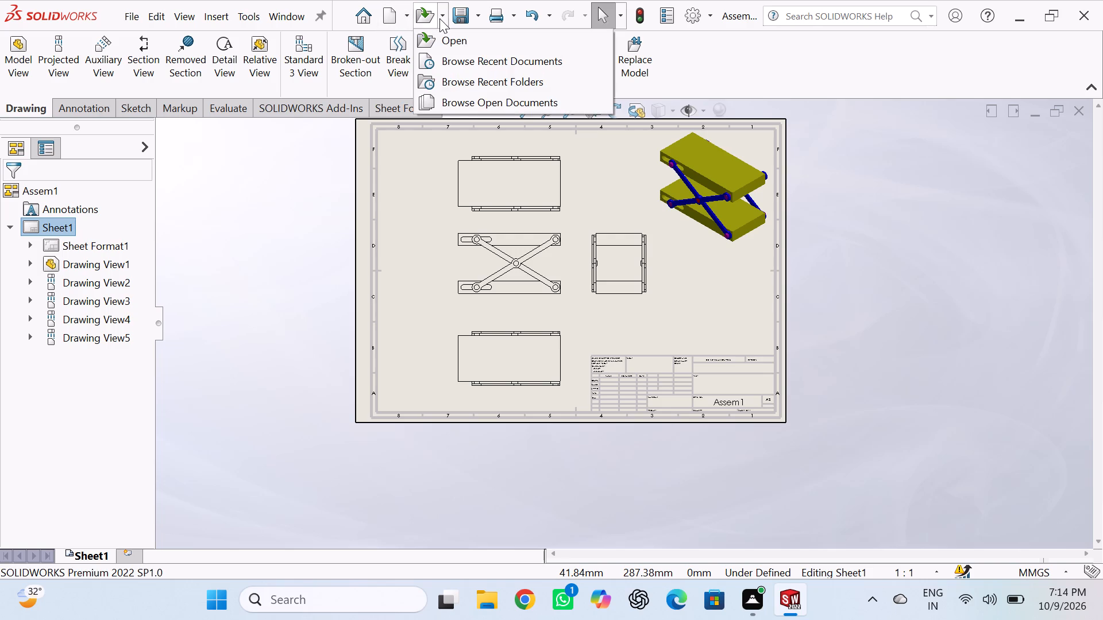
click(441, 17)
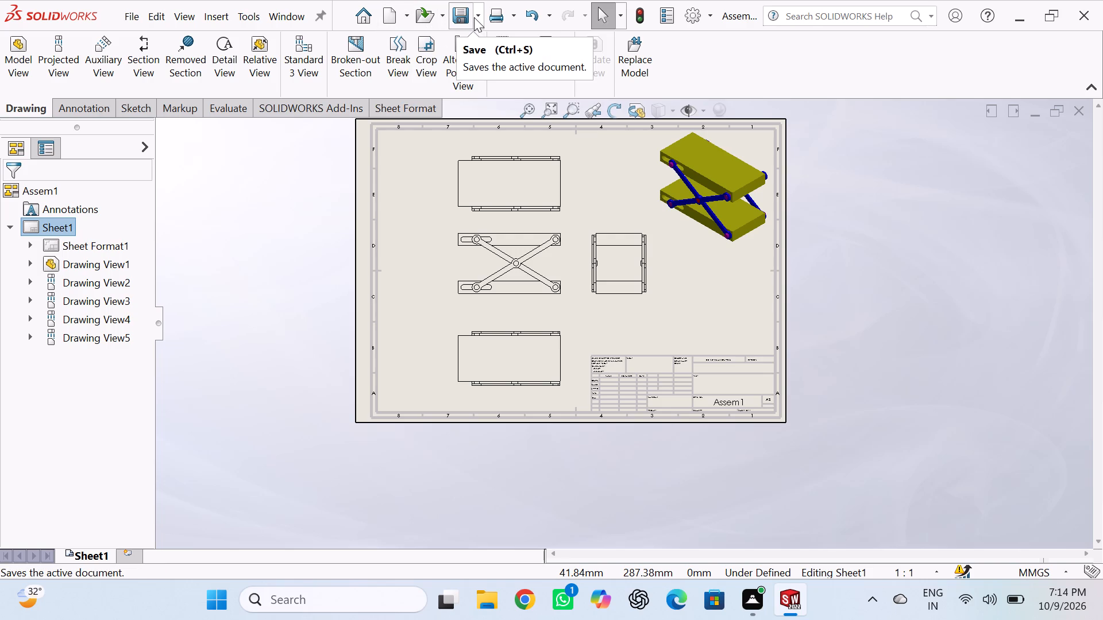
click(474, 17)
click(483, 57)
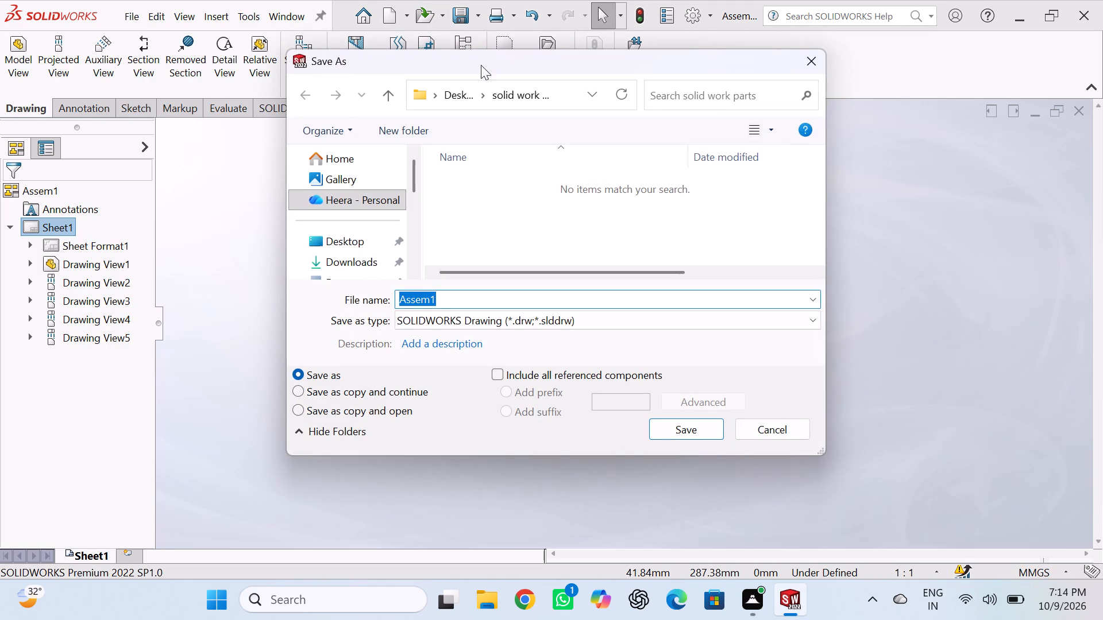
click(813, 321)
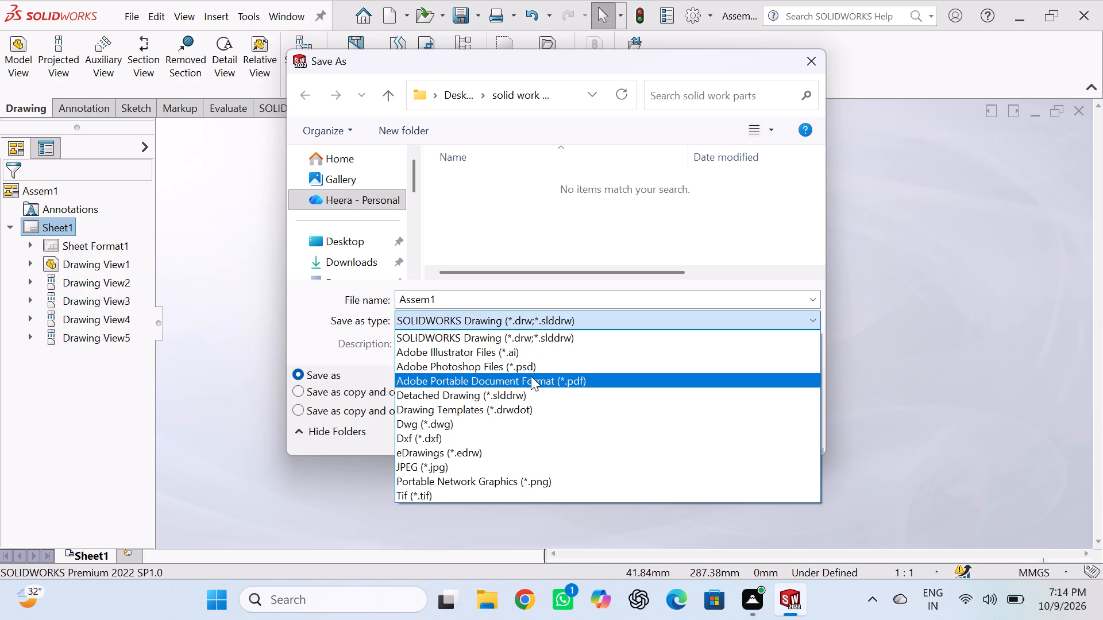
click(531, 376)
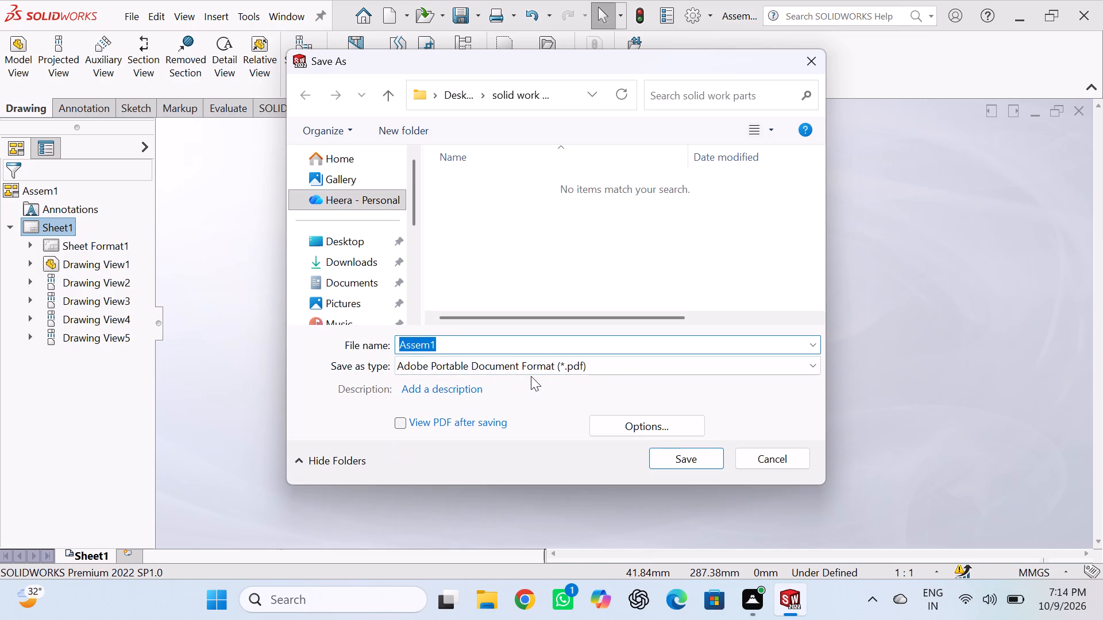
click(687, 454)
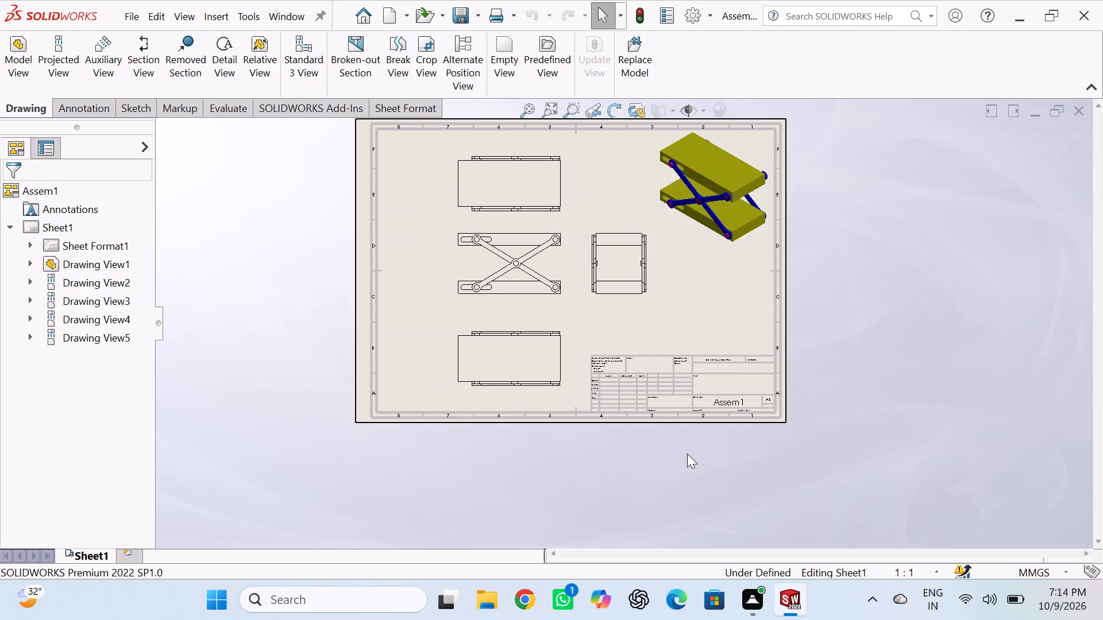
Create a new drawing document using the standard A0 (ISO) sheet format.
key(ctrl+n)
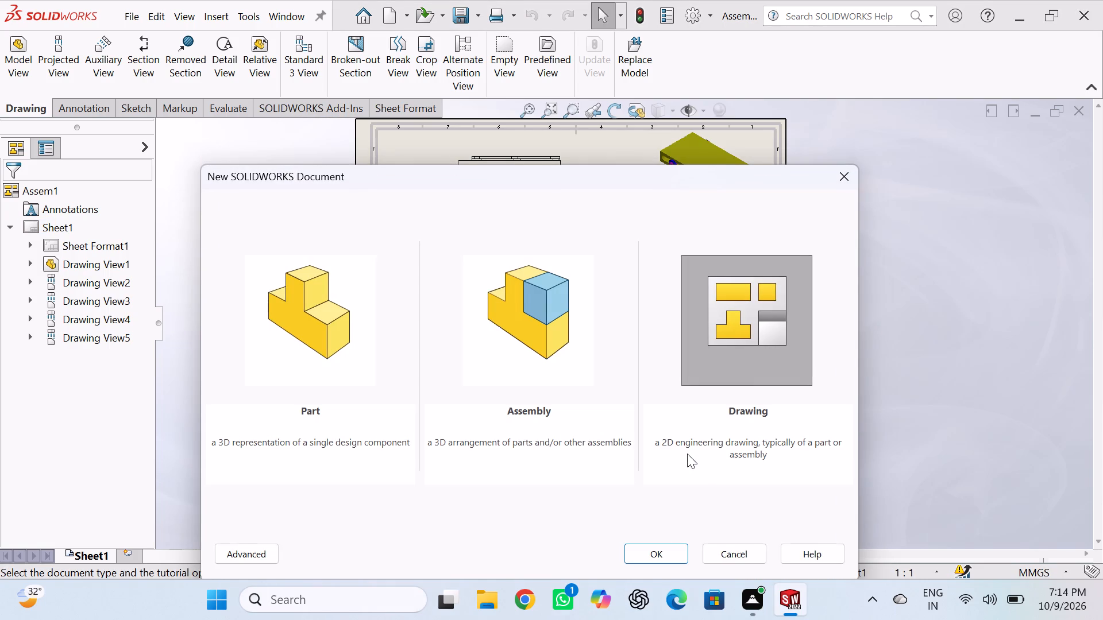
click(662, 553)
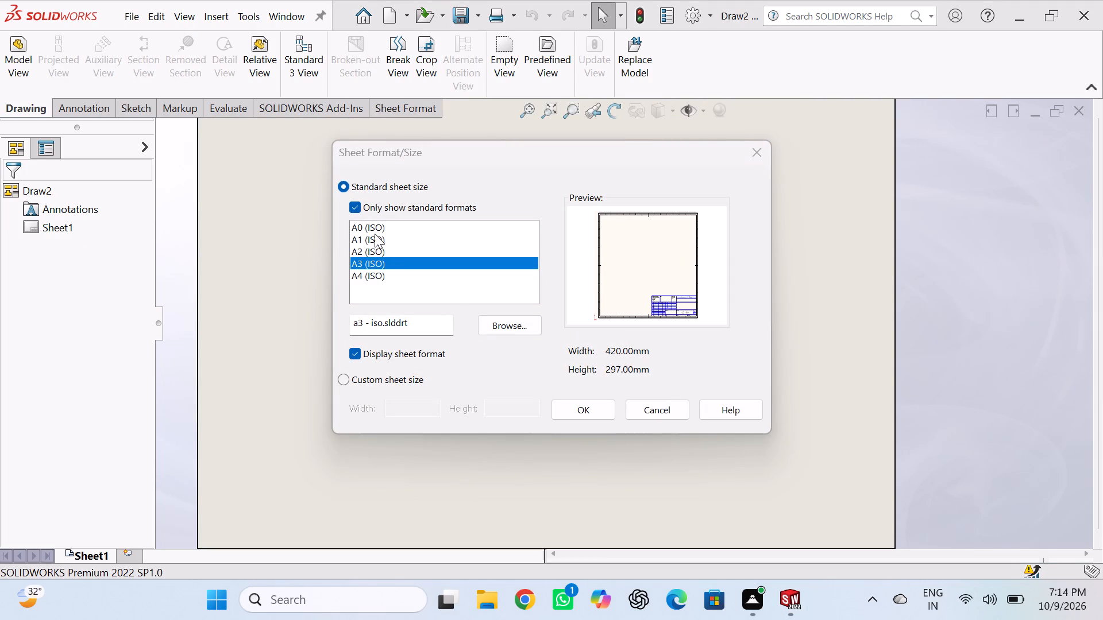
click(375, 227)
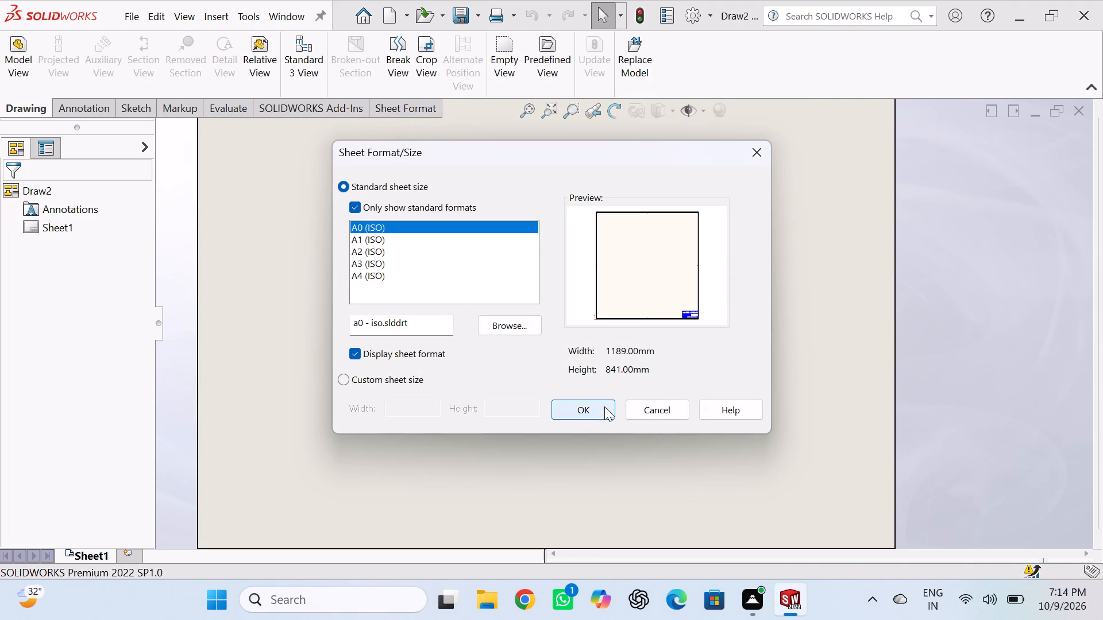
click(604, 406)
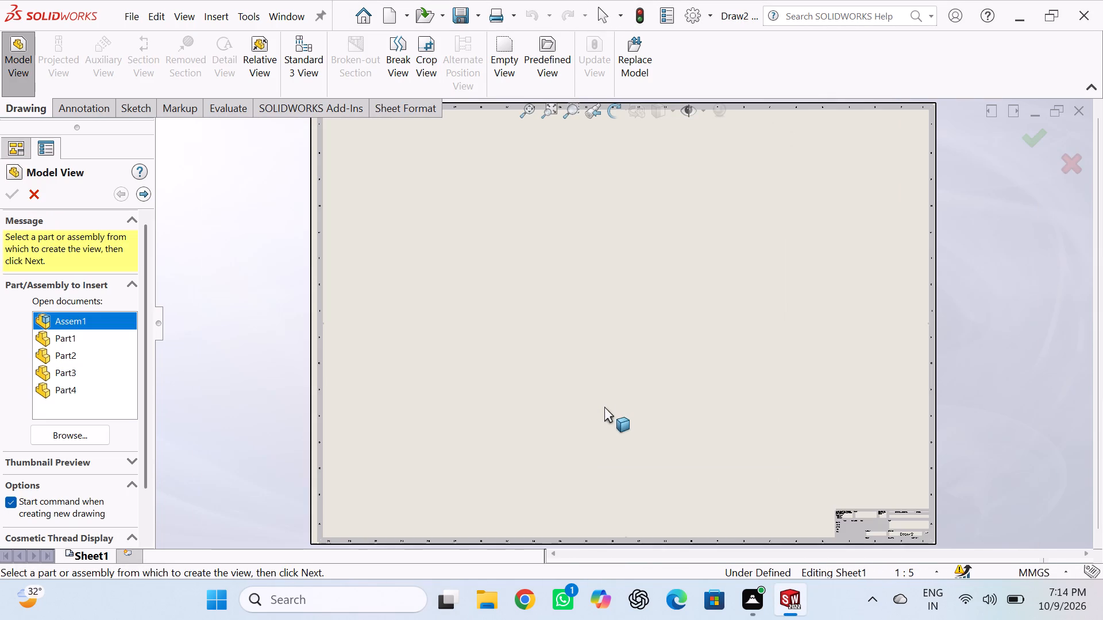
Load Part1 from the solid work parts folder as the Model View source and place its front view in the sheet's lower half.
click(71, 337)
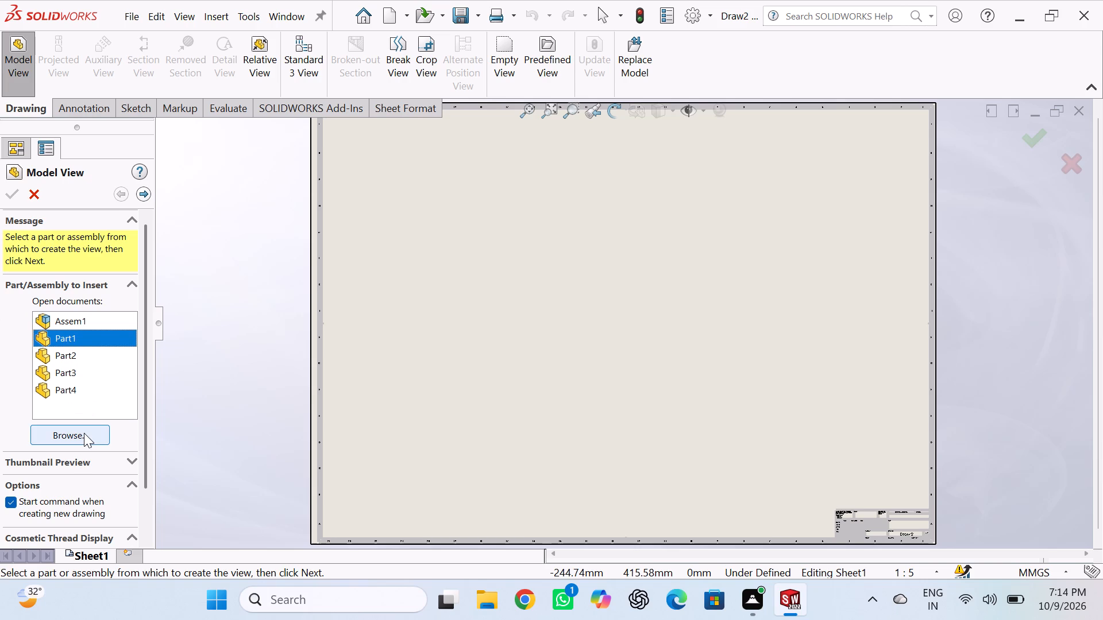
click(510, 349)
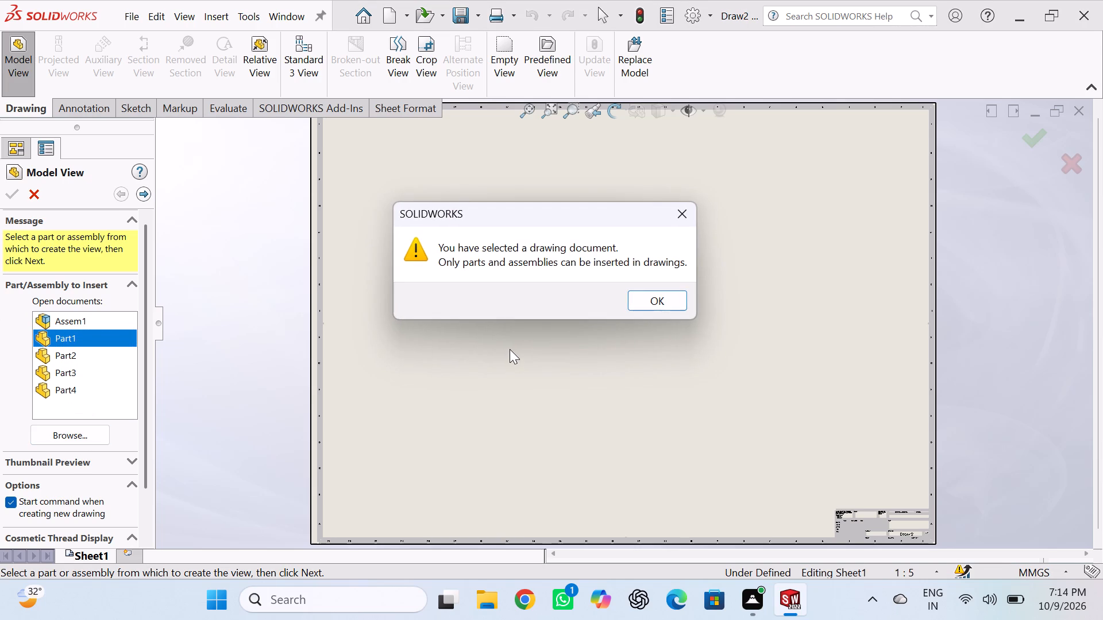
click(681, 208)
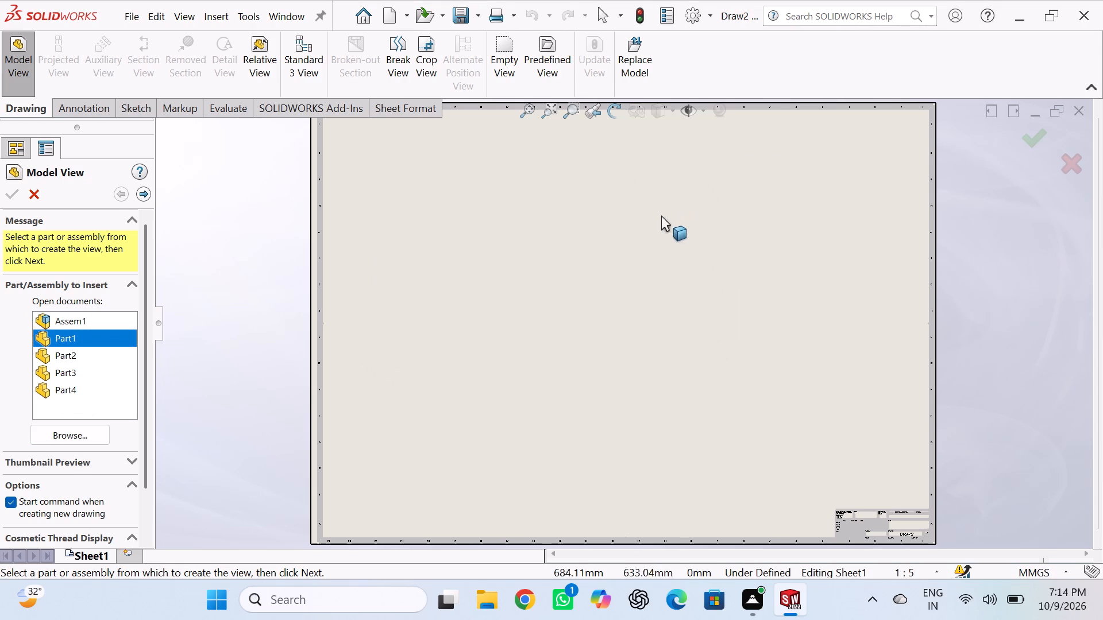
drag(85, 340, 410, 361)
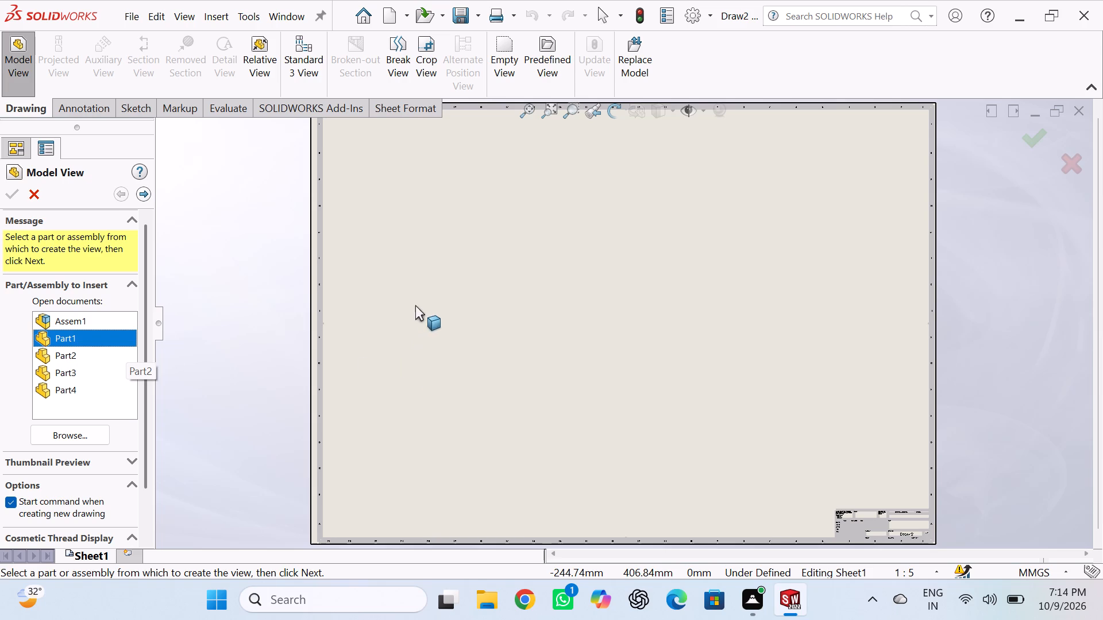
click(67, 436)
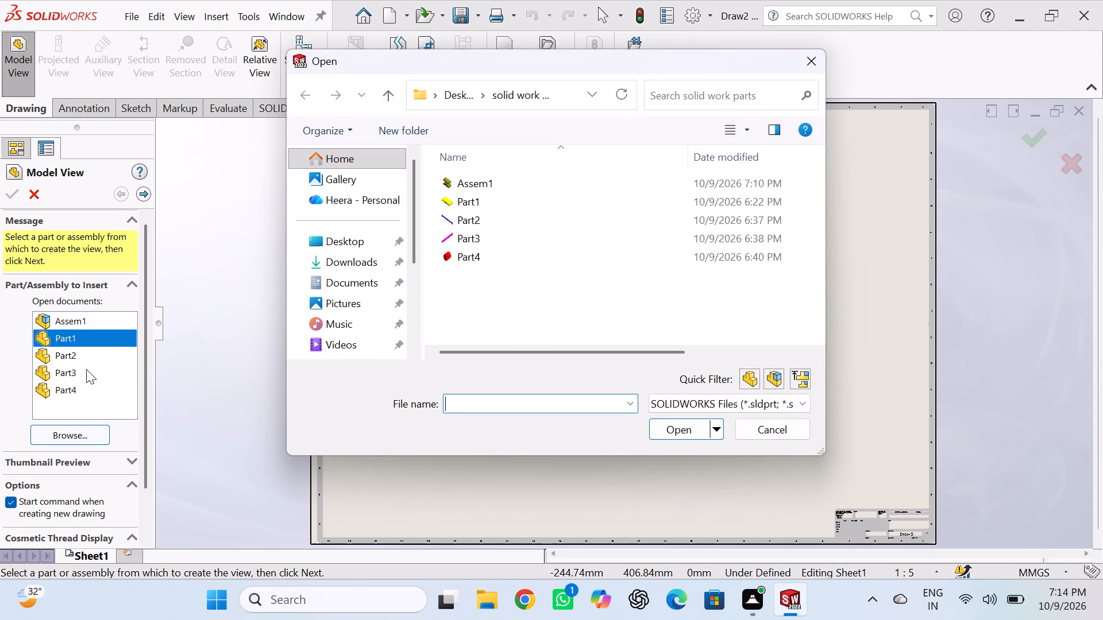
click(528, 201)
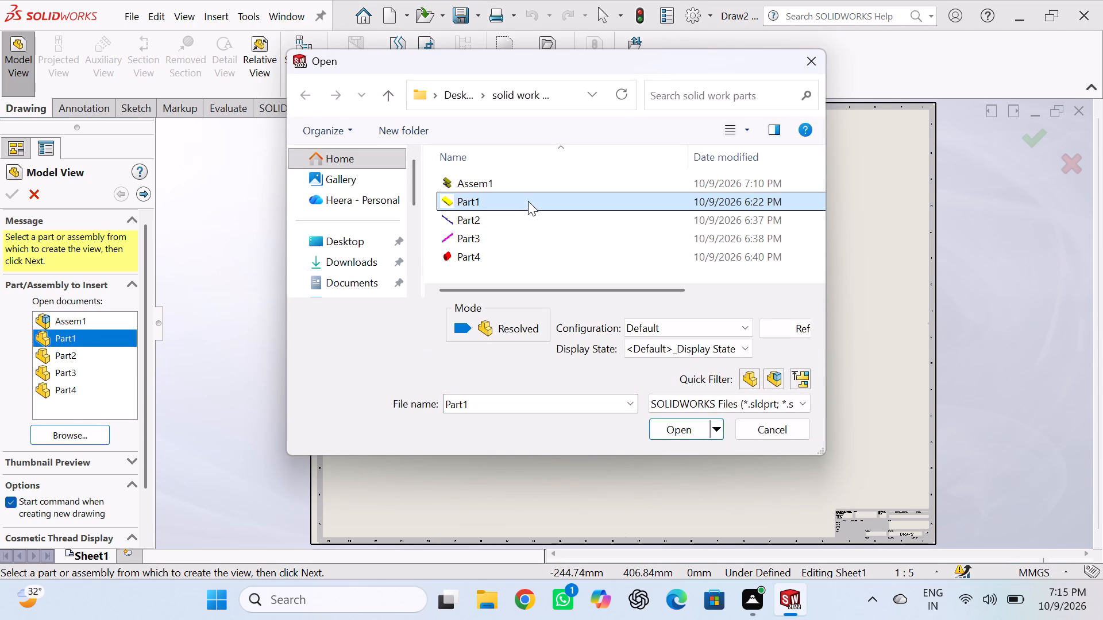
double_click(689, 423)
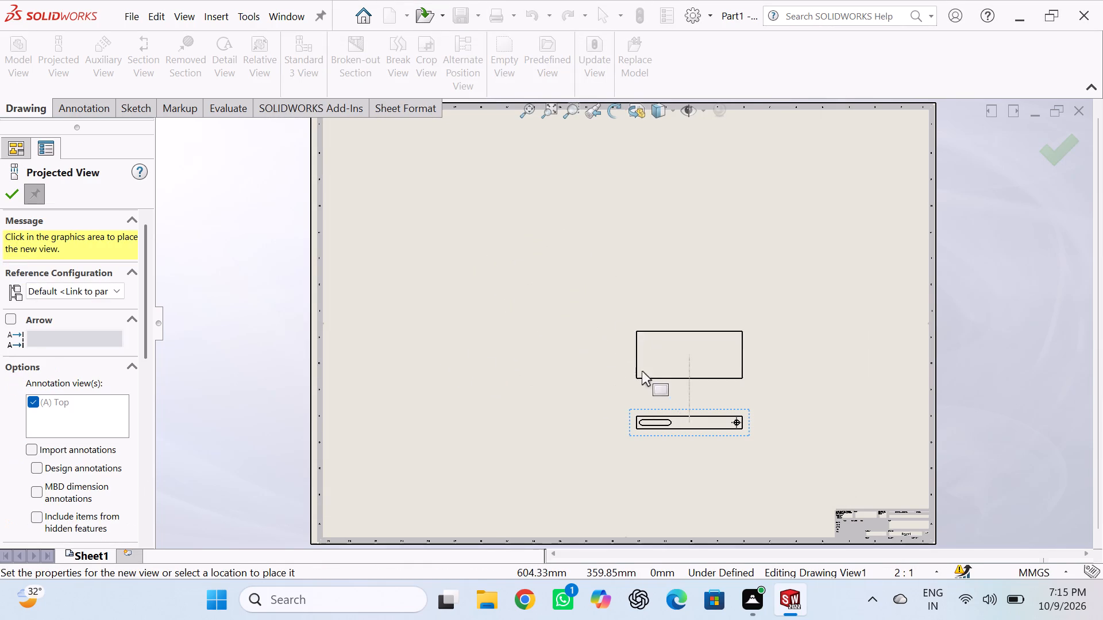
Project two views from Part1's front view: one directly above it and an isometric toward the upper right.
click(661, 346)
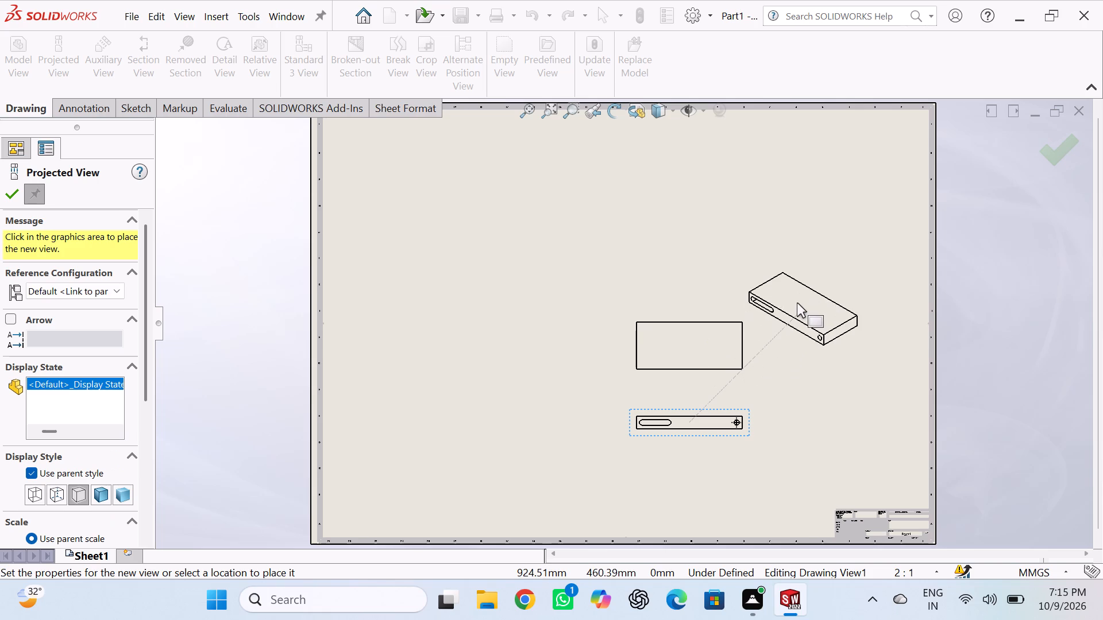
click(797, 303)
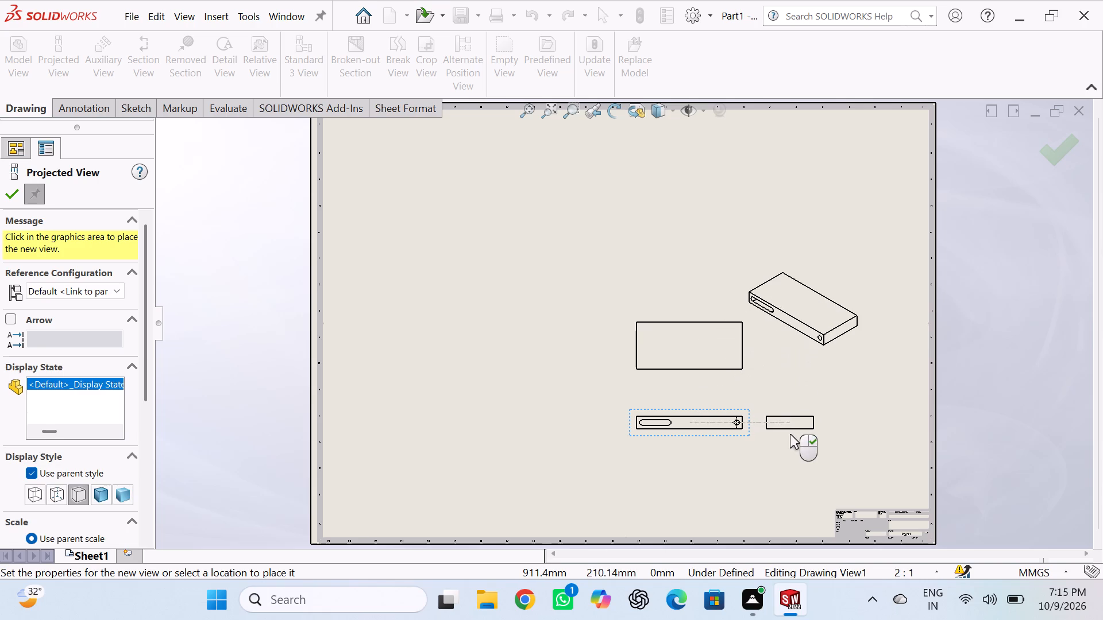
key(Escape)
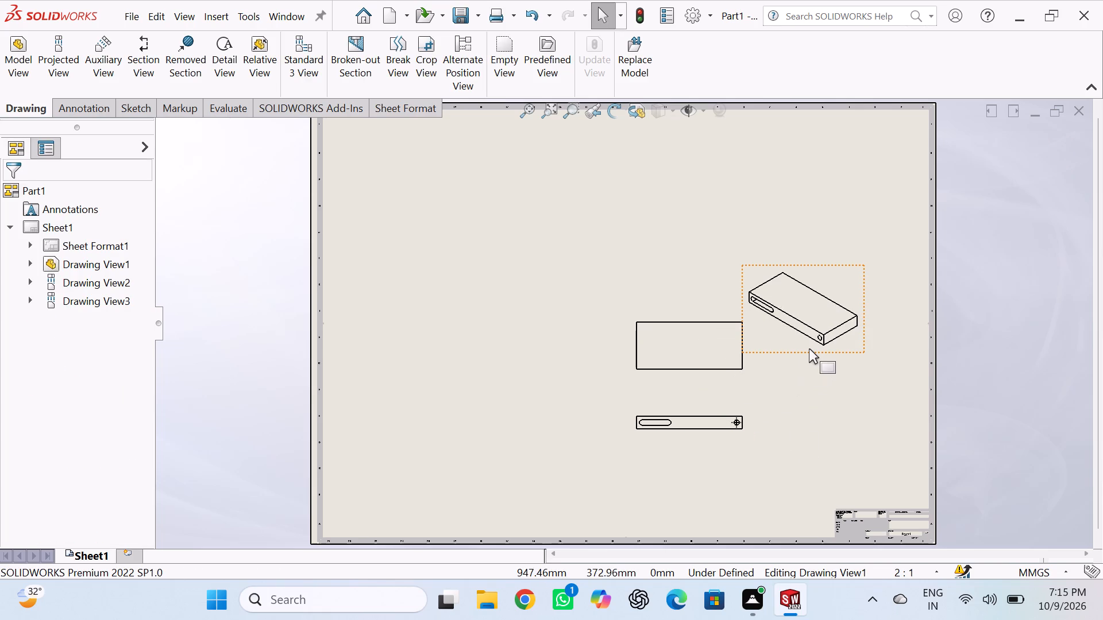
Set Part1's isometric view to the Shaded display style.
click(809, 348)
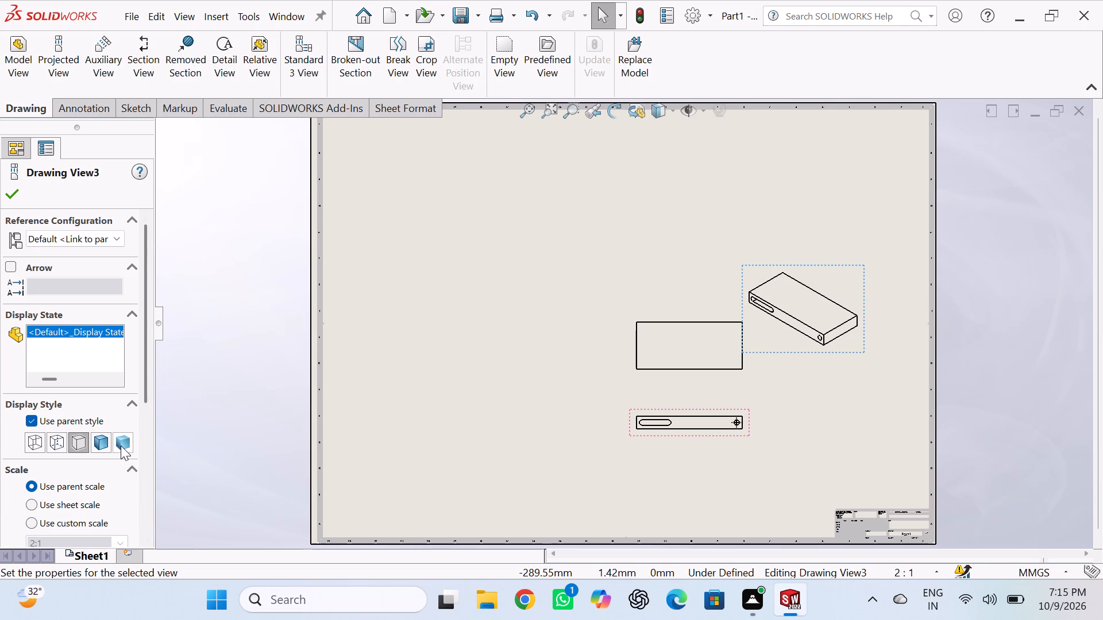
click(121, 445)
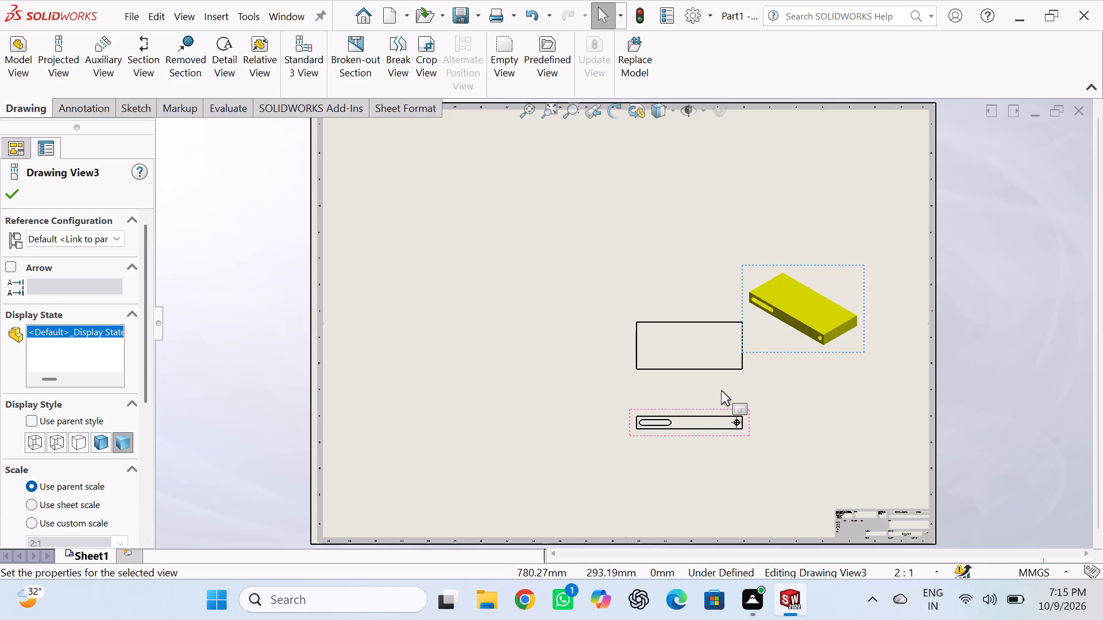
Move Part1's front view and its aligned top view to the sheet's upper-left area, with a small gap between them.
scroll(720, 391, up, 2)
scroll(720, 391, down, 1)
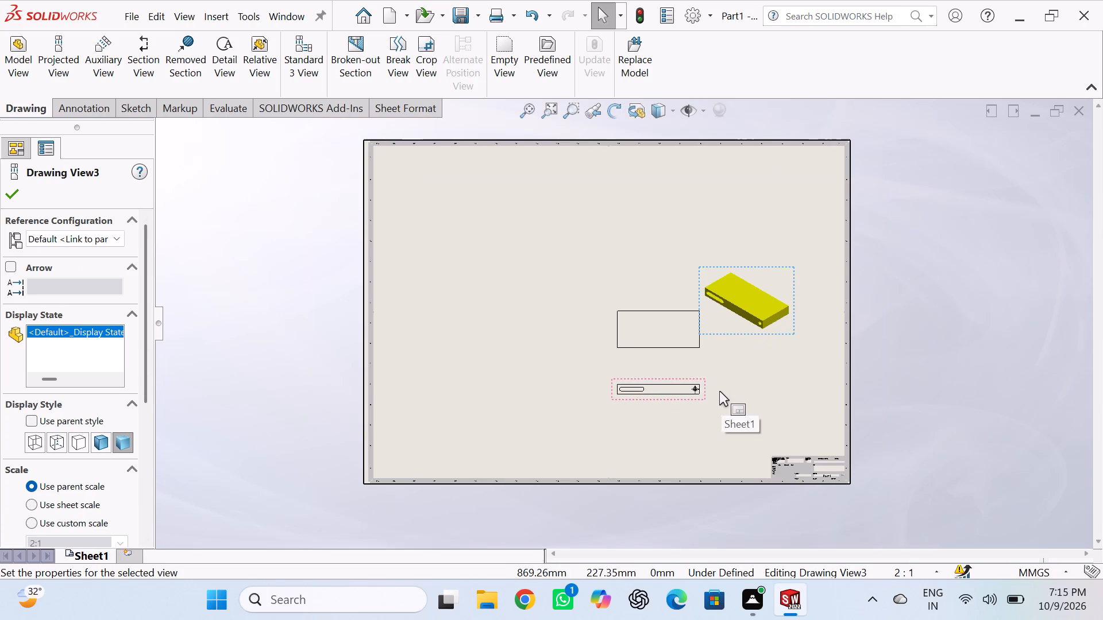
drag(628, 350, 581, 335)
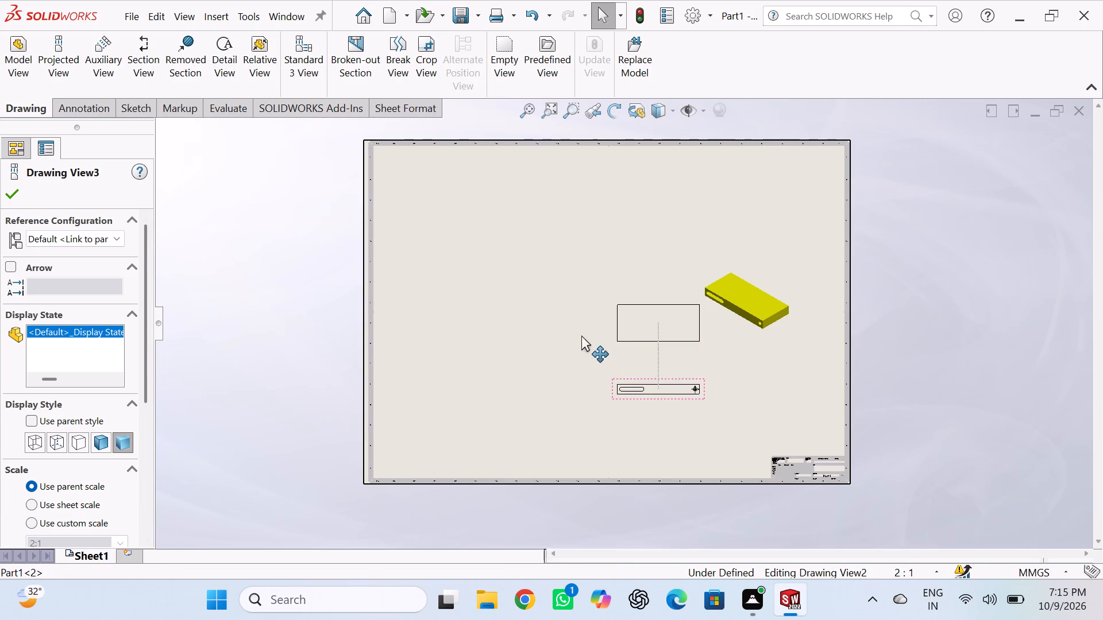
drag(581, 335, 611, 205)
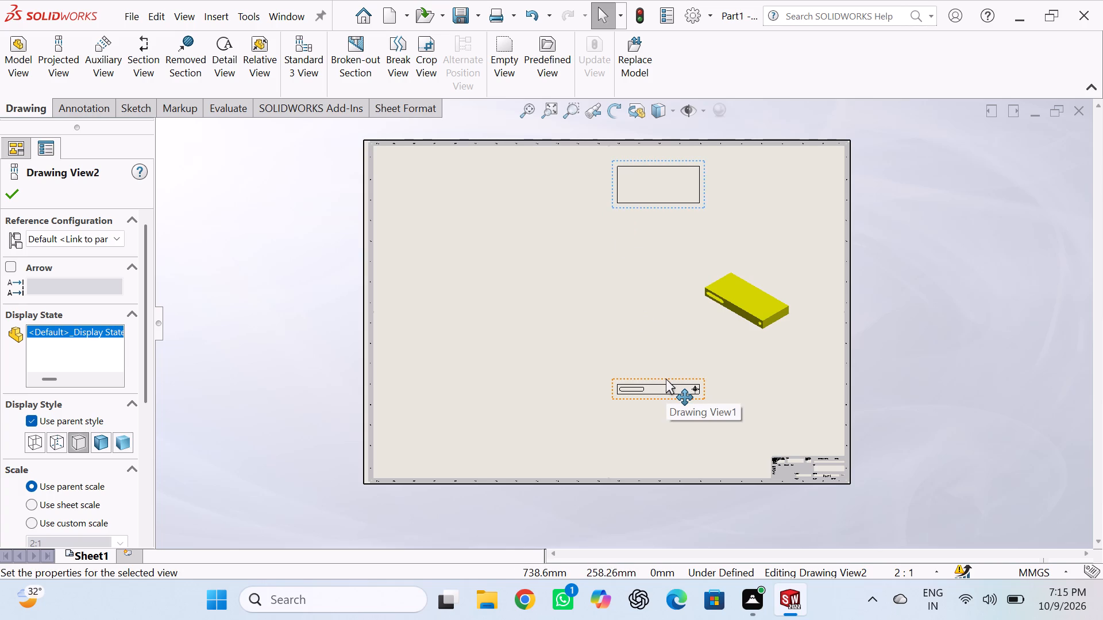
drag(666, 378, 456, 265)
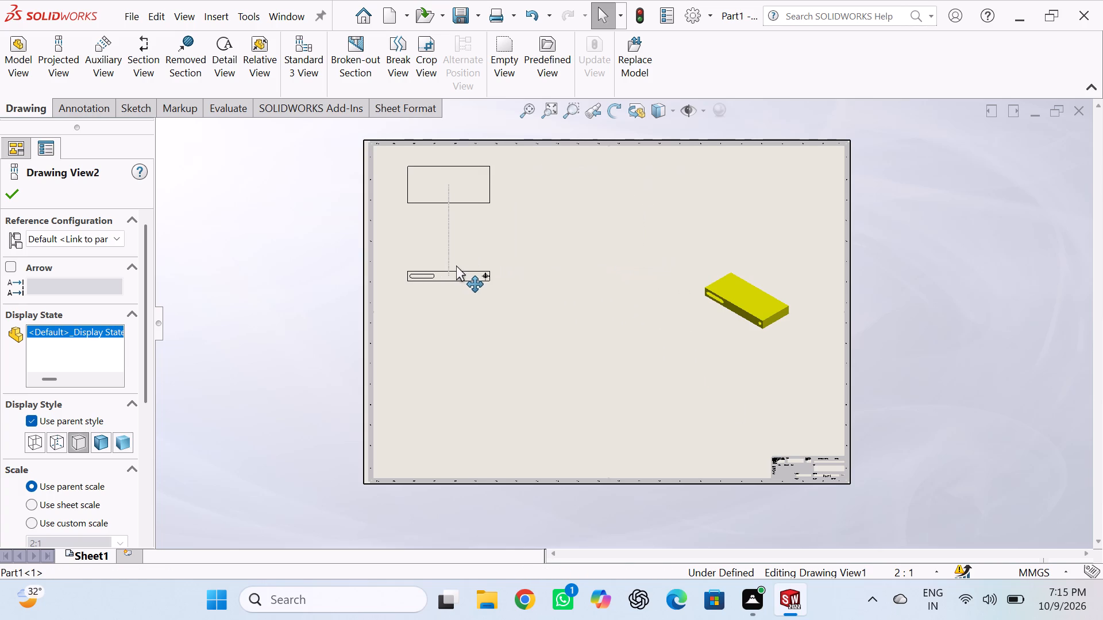
drag(456, 265, 429, 272)
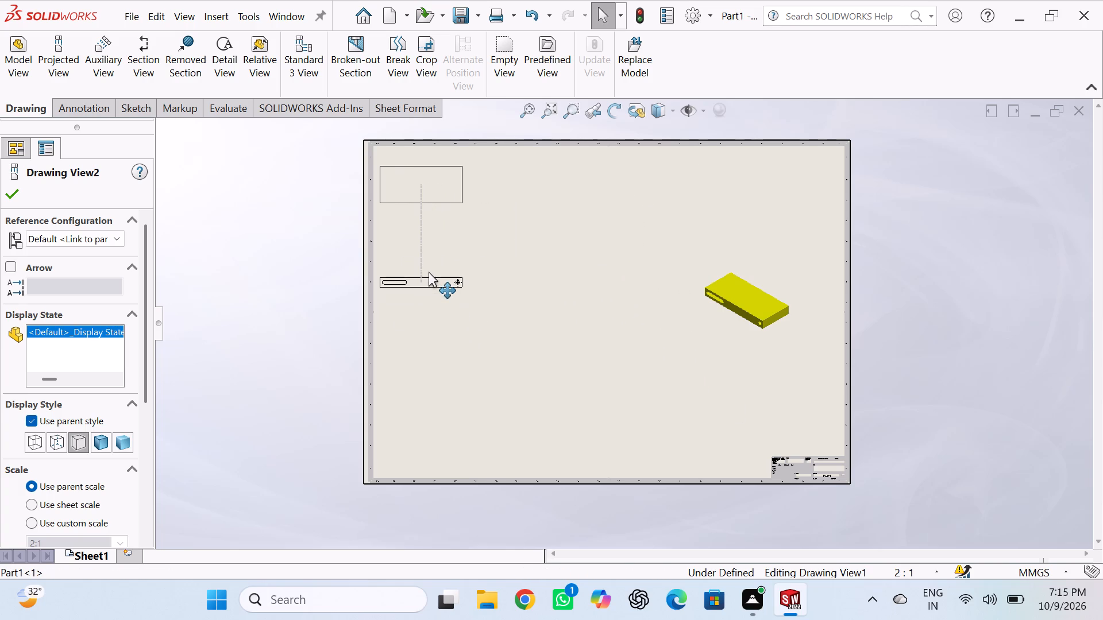
drag(429, 272, 452, 264)
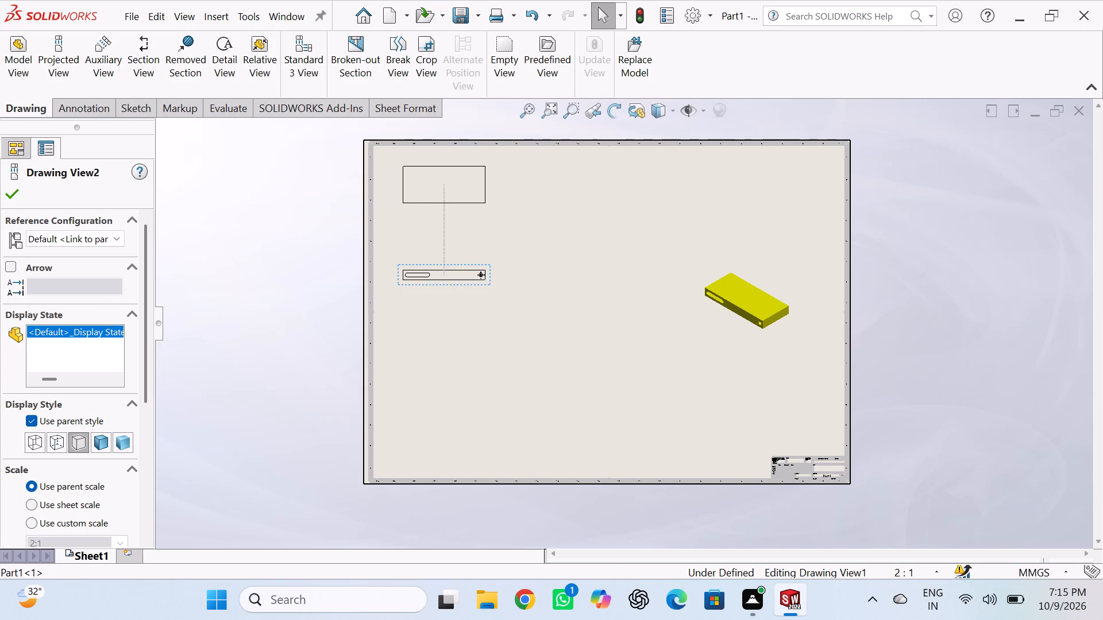
drag(488, 201, 492, 225)
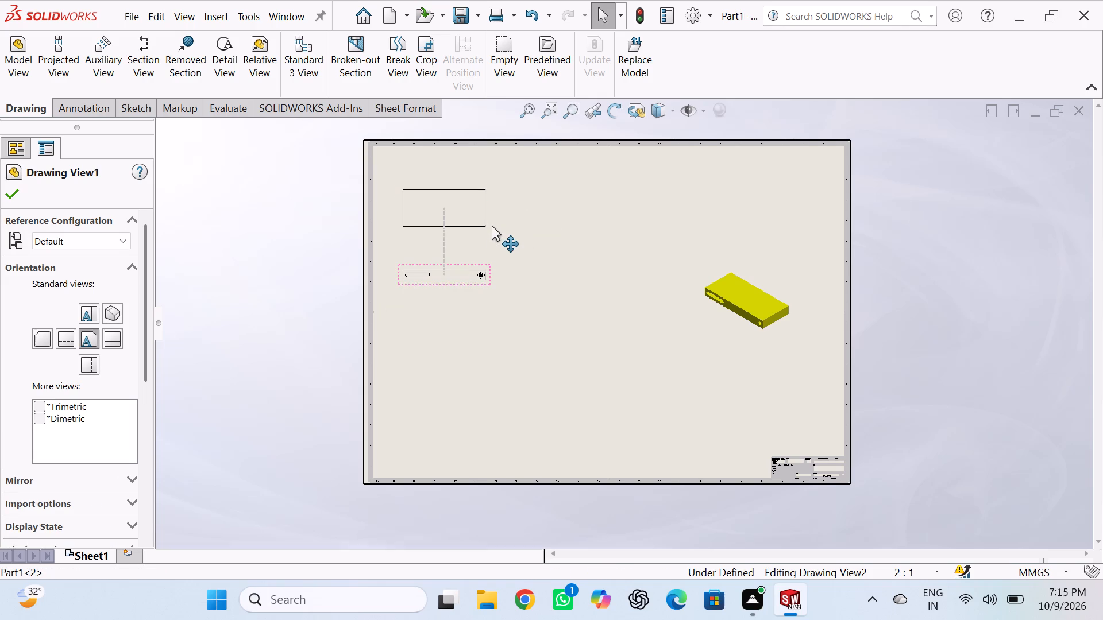
drag(492, 225, 490, 233)
click(490, 233)
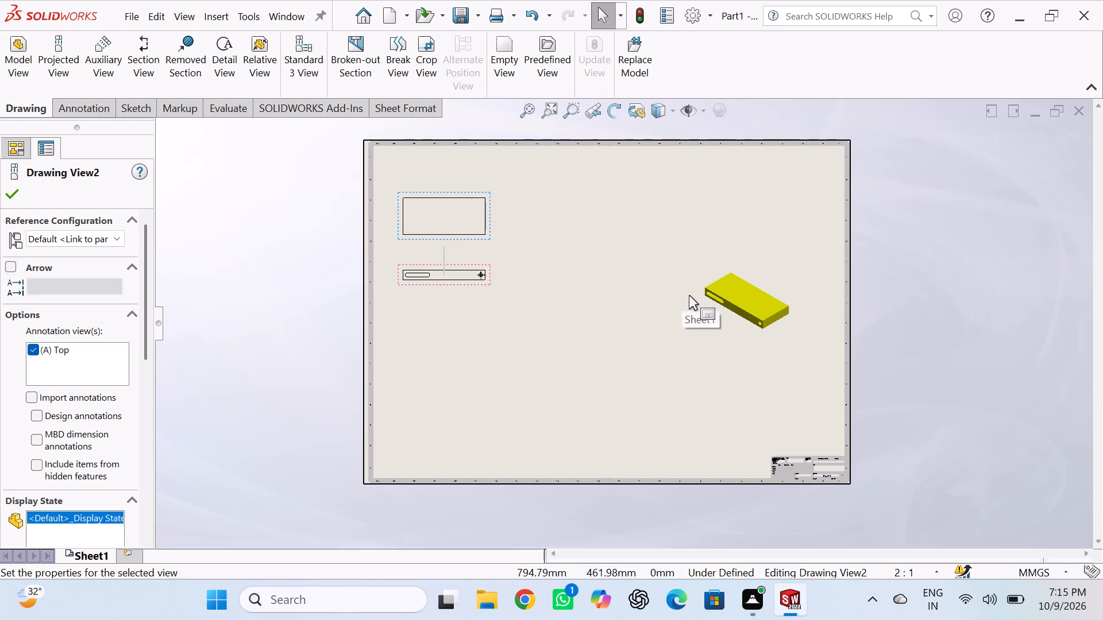
Move the shaded isometric view into the sheet's upper-right area and shift the front and top views closer to it.
drag(698, 286, 662, 207)
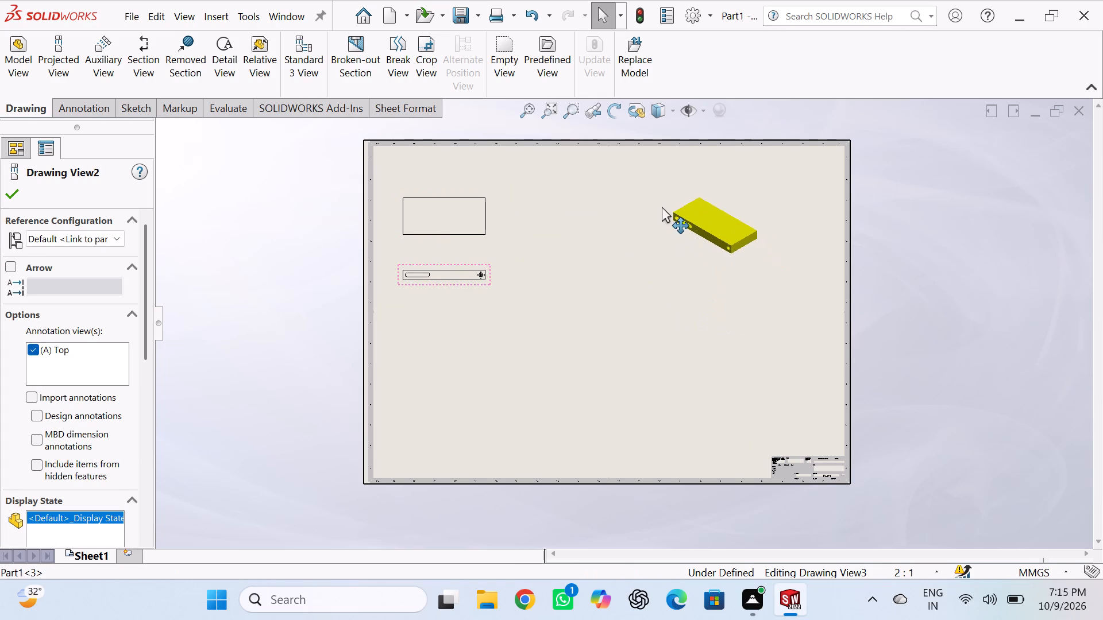
drag(662, 207, 650, 226)
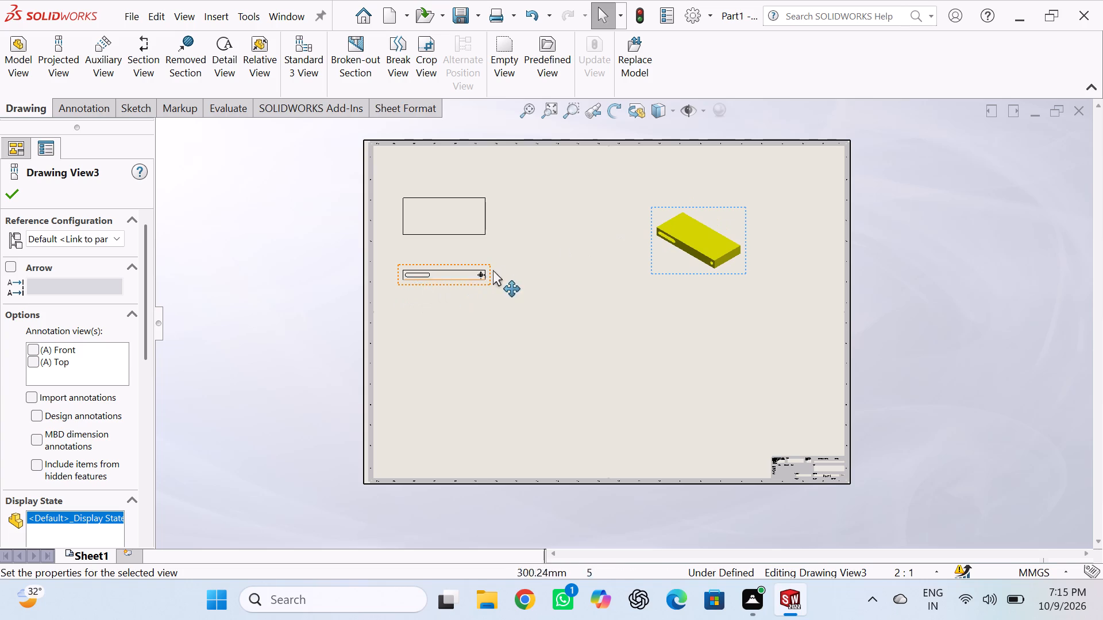
drag(489, 273, 524, 282)
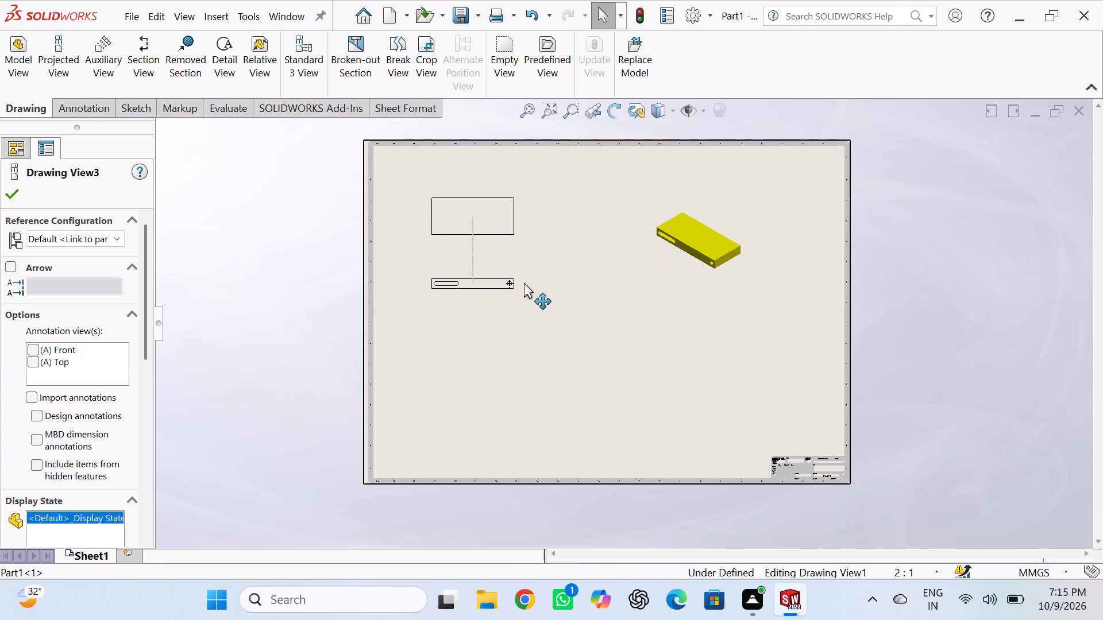
drag(524, 282, 615, 282)
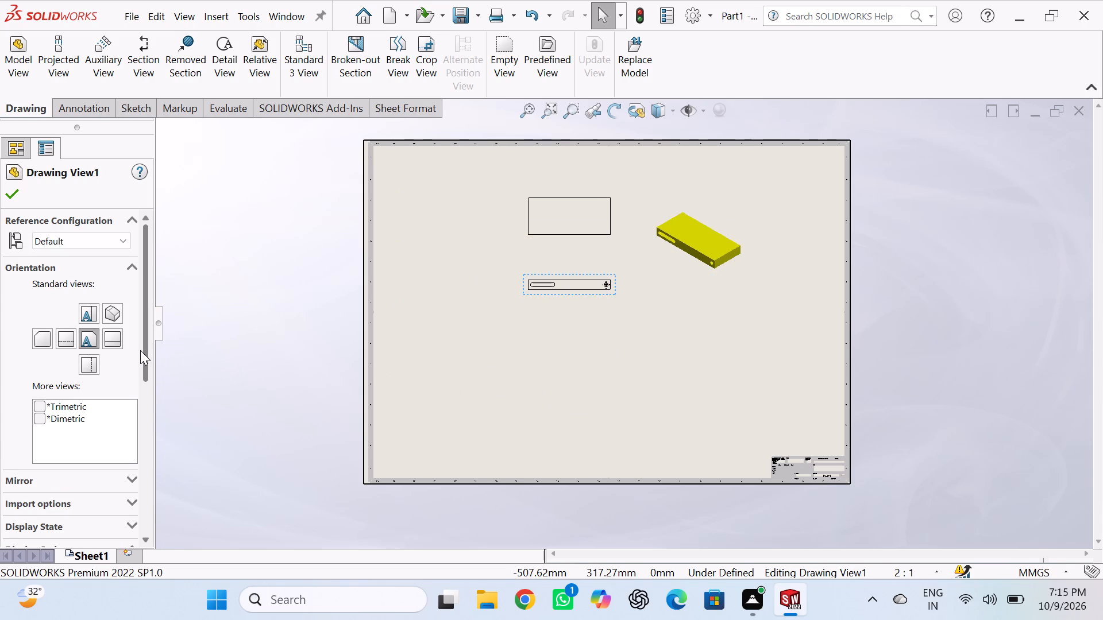
Set a custom scale of 5:1 for Part1's front view.
scroll(141, 351, down, 4)
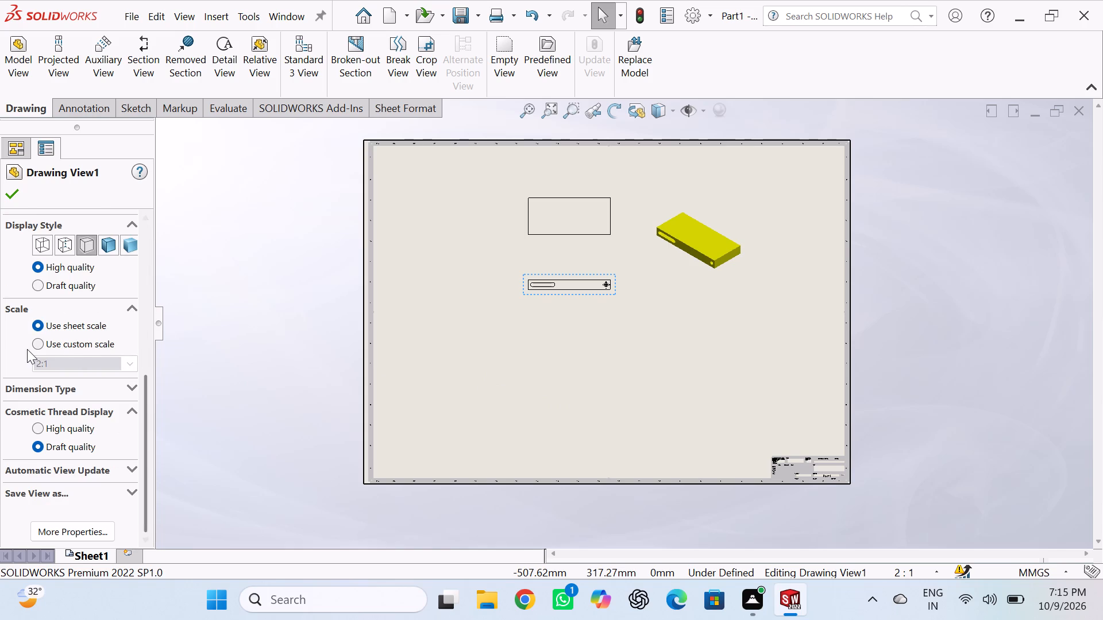
click(34, 344)
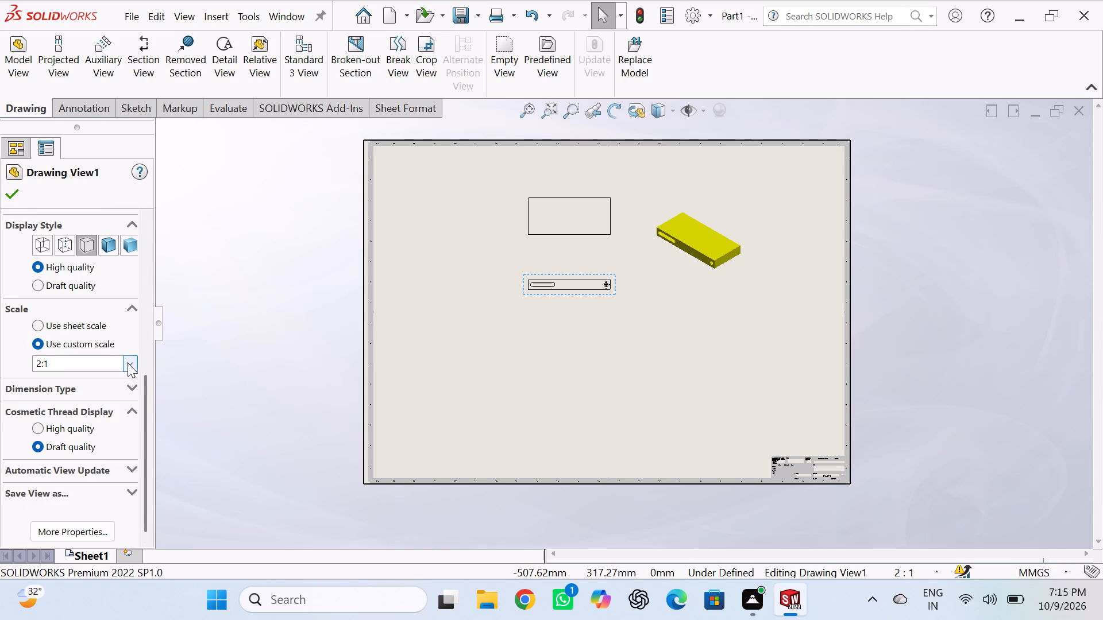
click(128, 363)
click(47, 475)
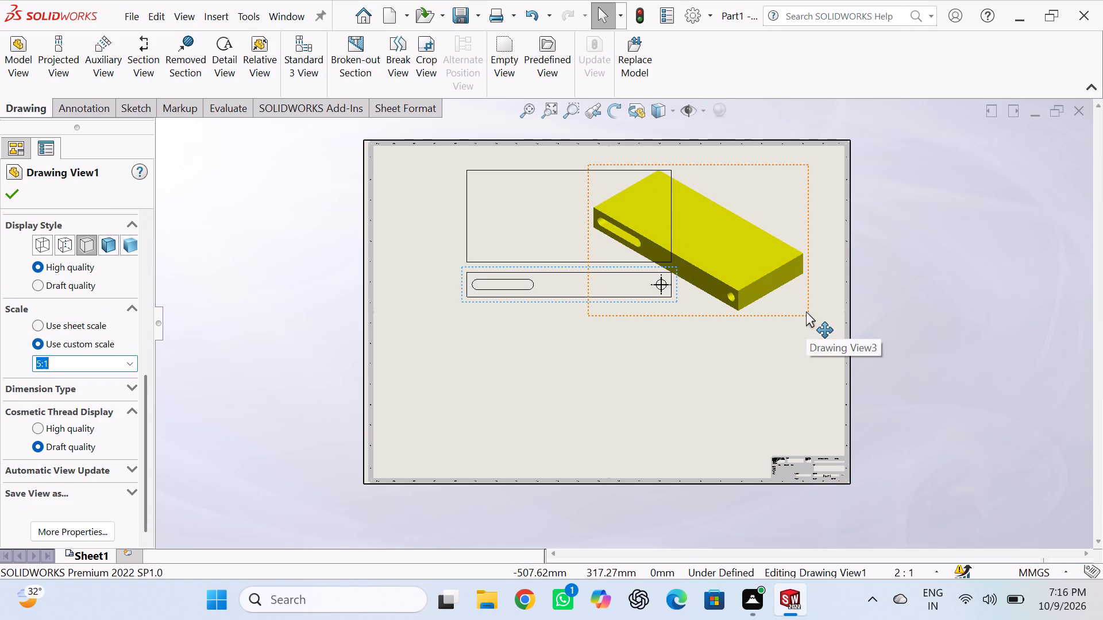
Separate the enlarged views, with the isometric near the sheet's right border and the spaced front and top views near its left border.
drag(806, 311, 834, 316)
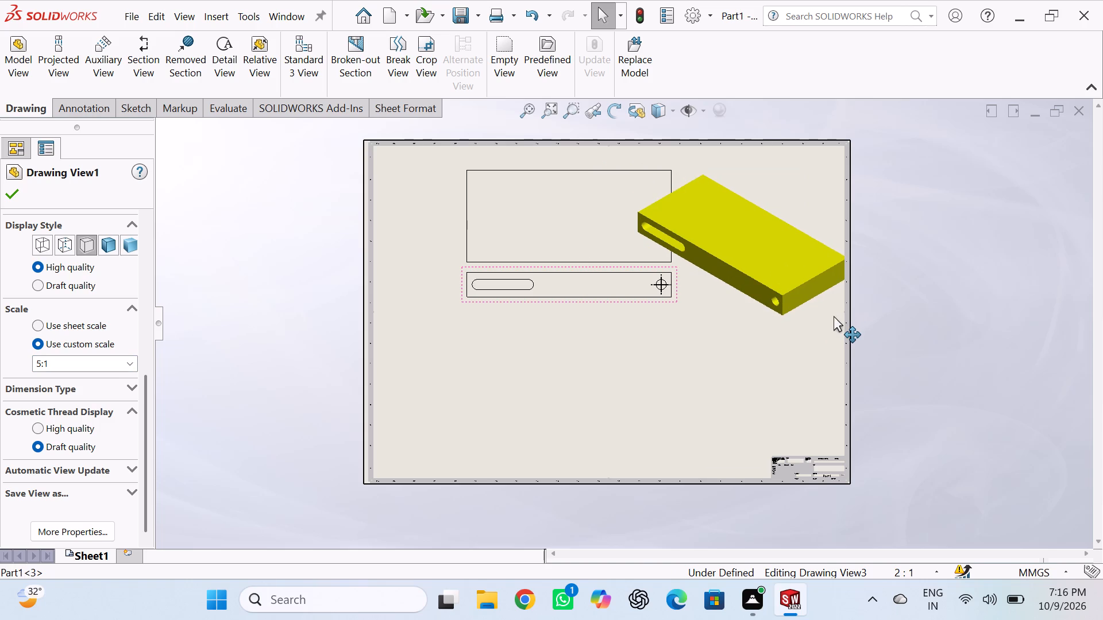
drag(834, 316, 834, 315)
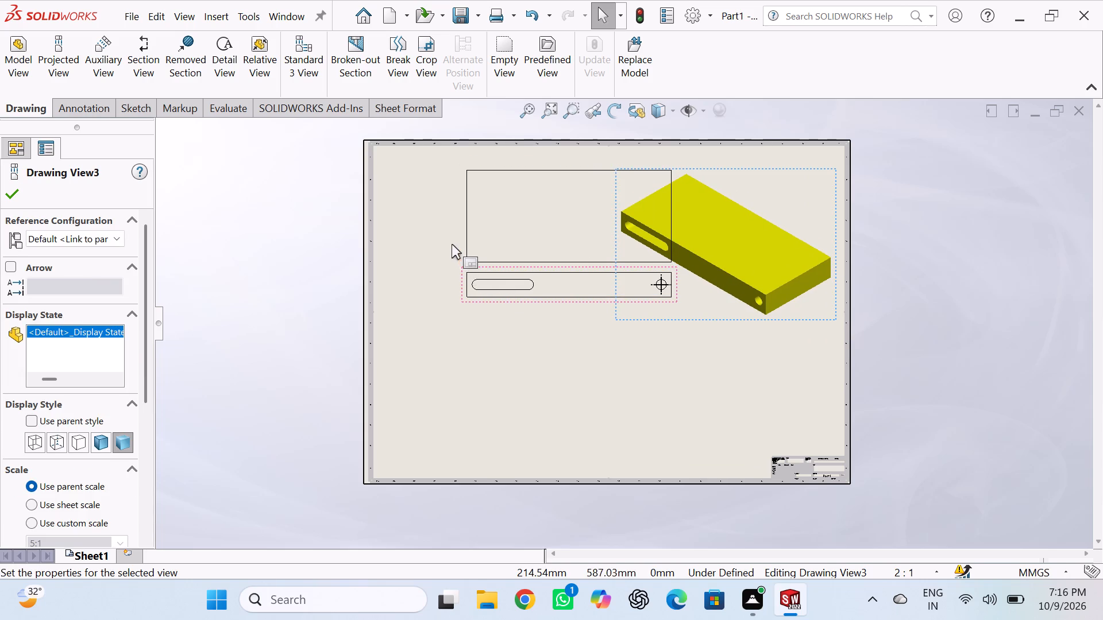
drag(462, 257, 425, 263)
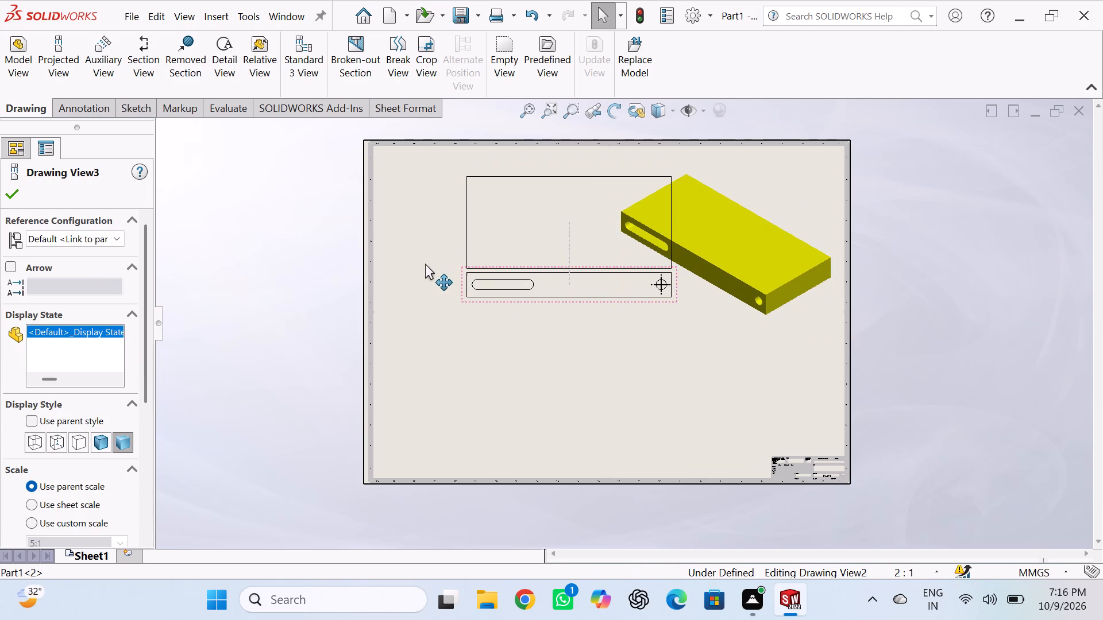
drag(425, 263, 446, 243)
click(446, 243)
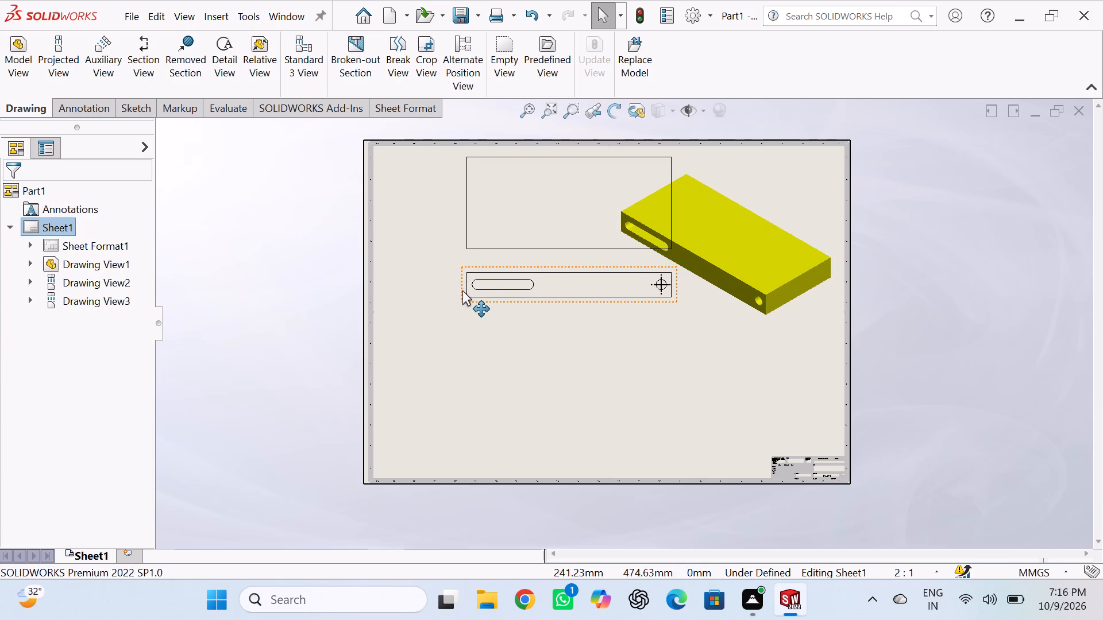
drag(462, 290, 408, 291)
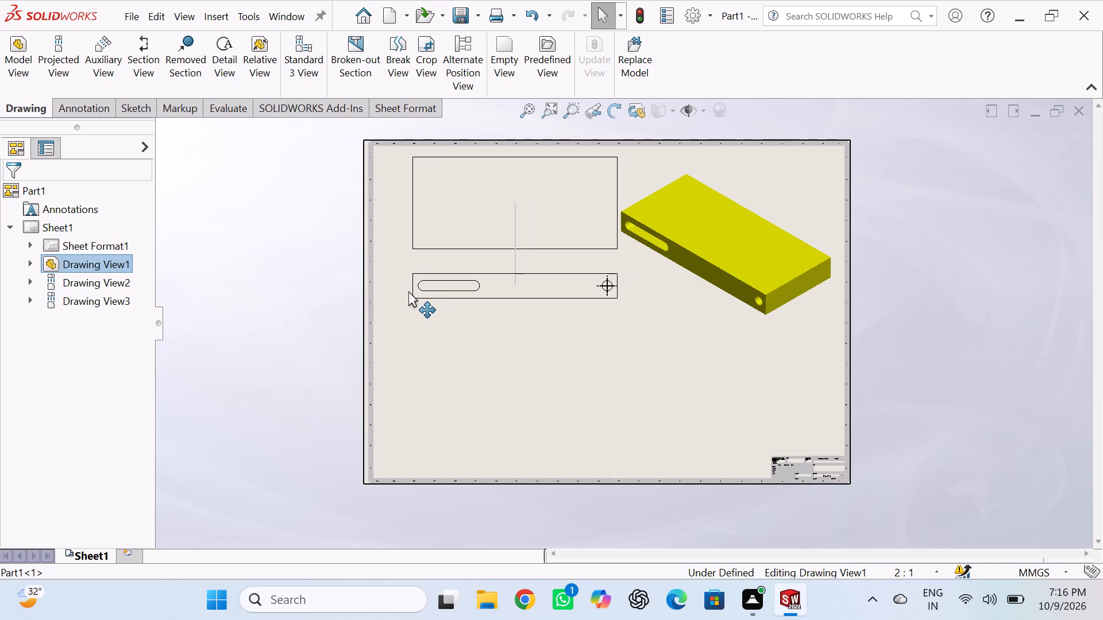
drag(408, 291, 402, 291)
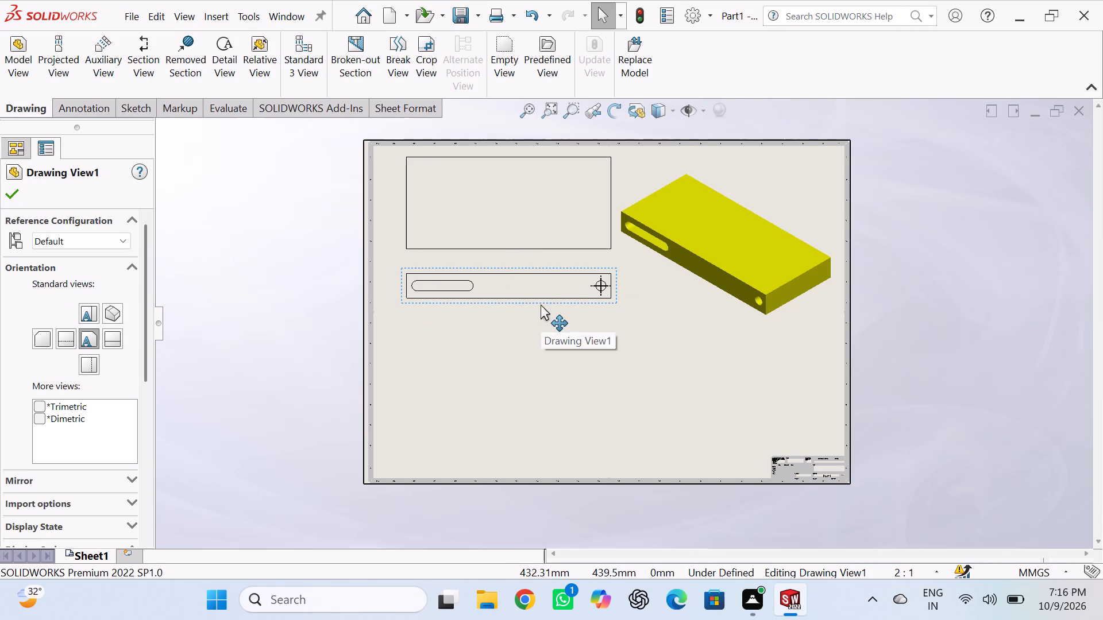
drag(541, 301, 542, 317)
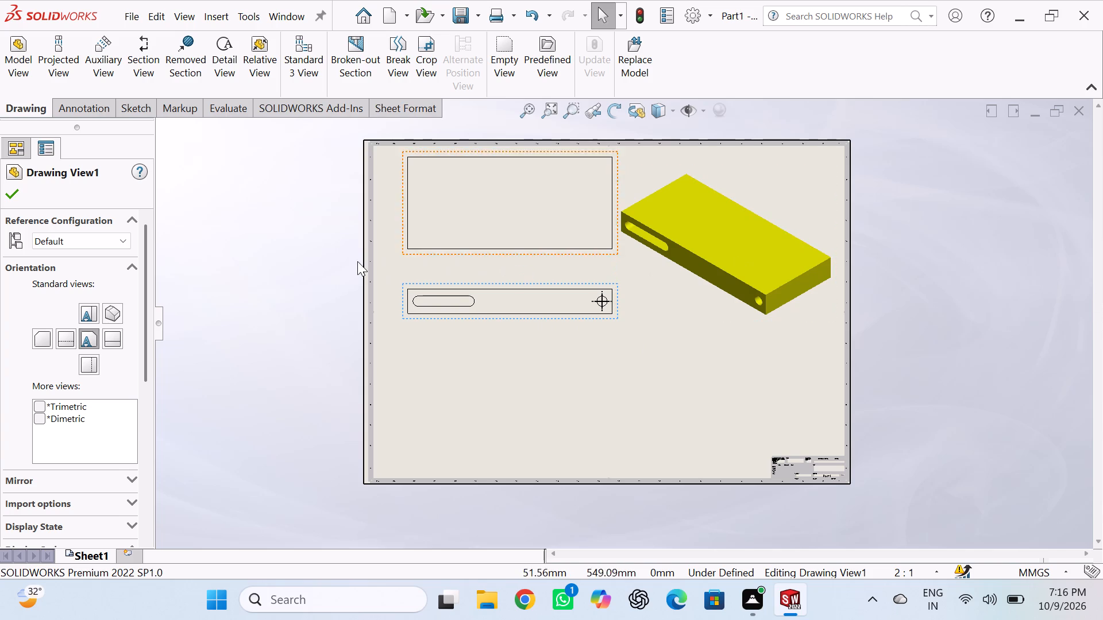
click(6, 191)
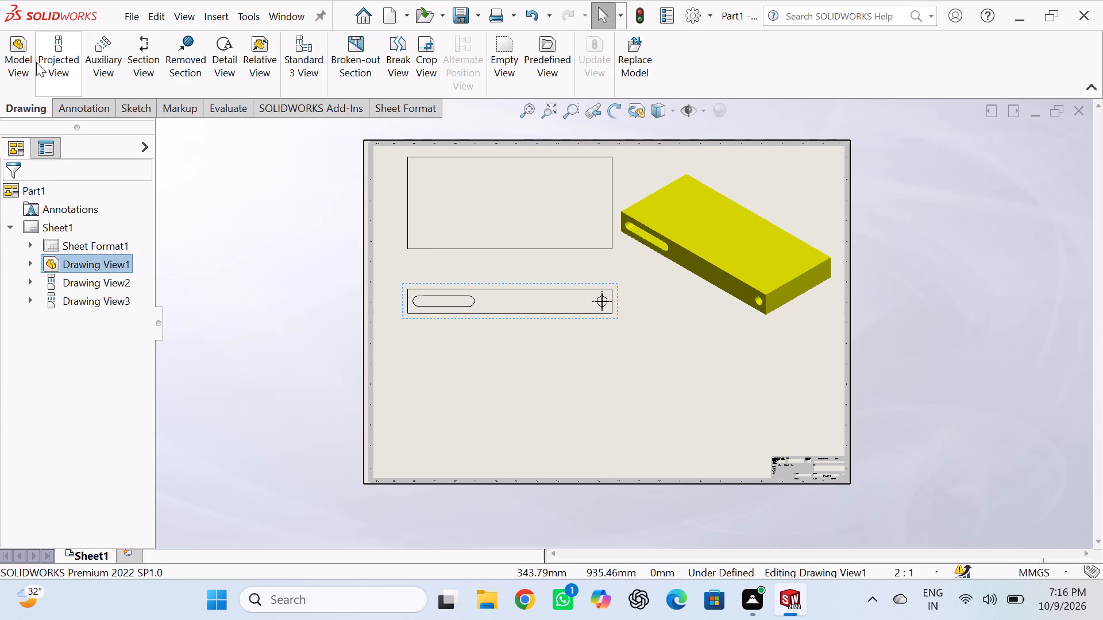
Dimension the slot's straight length and the part's overall length below the front view with Smart Dimension.
click(71, 108)
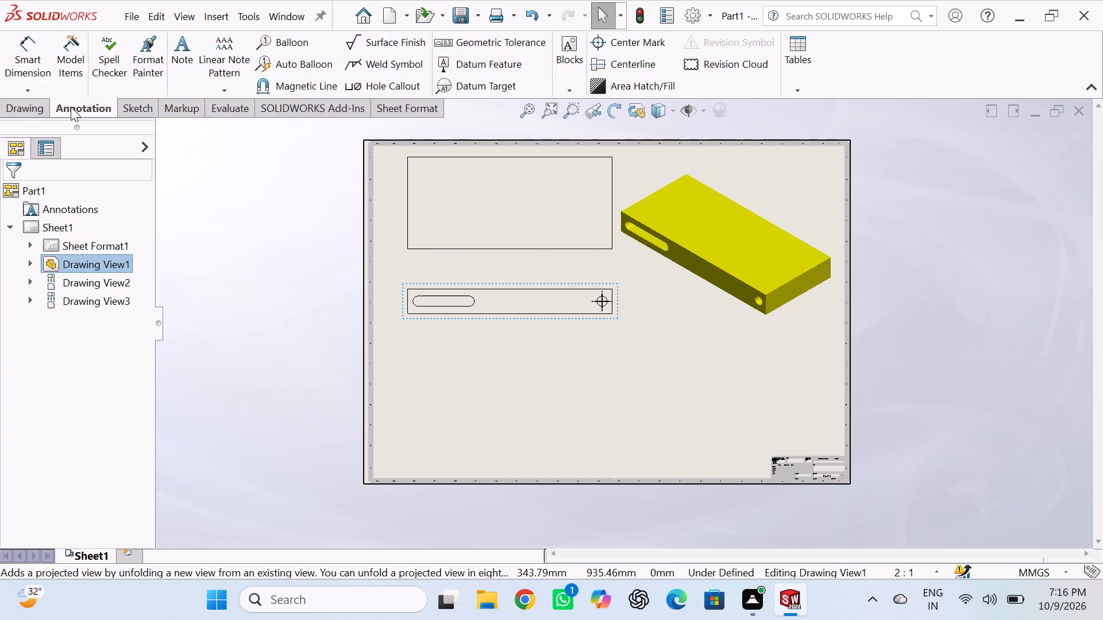
click(25, 63)
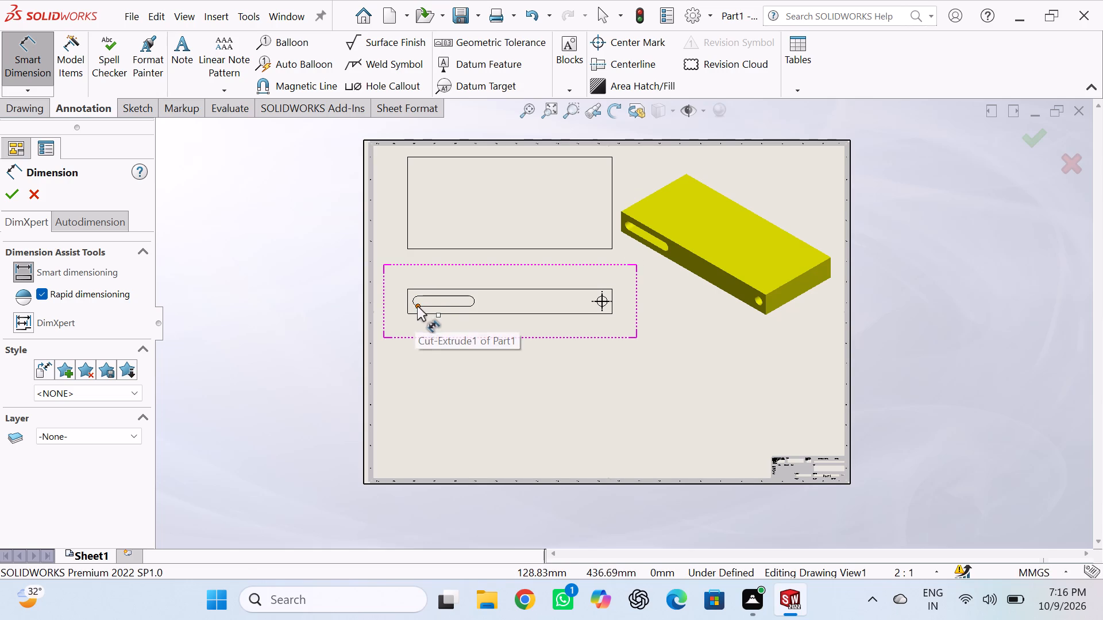
click(435, 305)
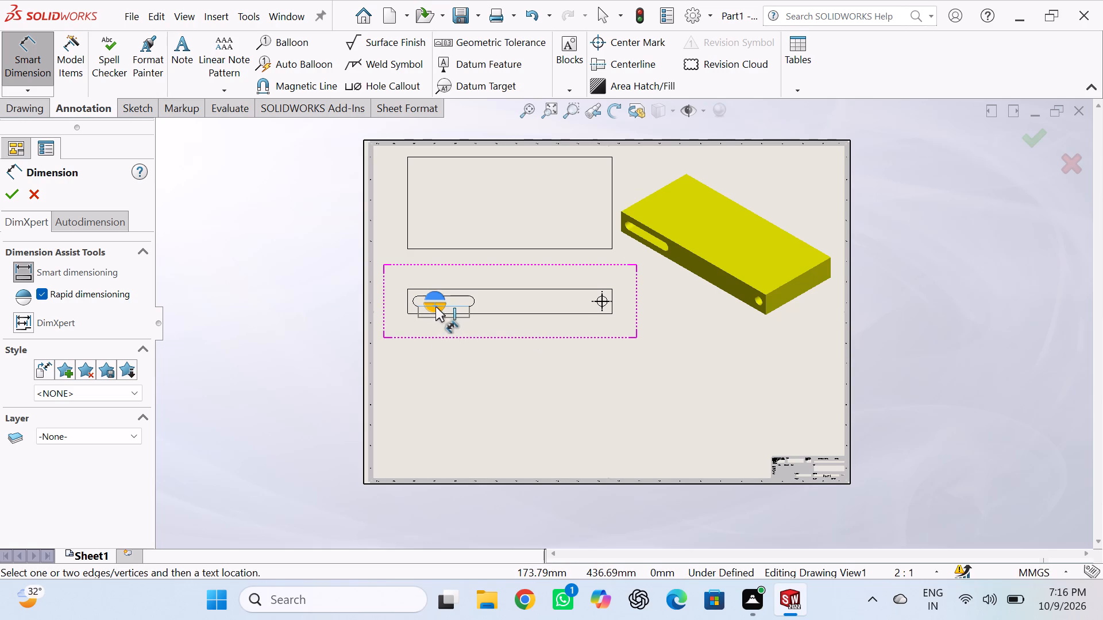
click(437, 322)
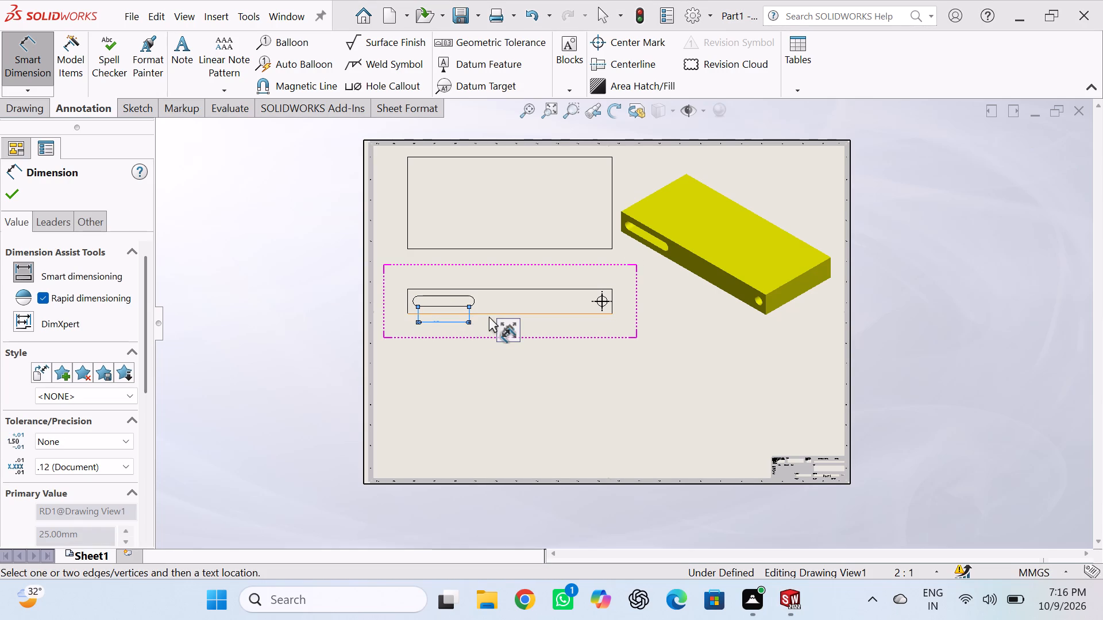
click(489, 314)
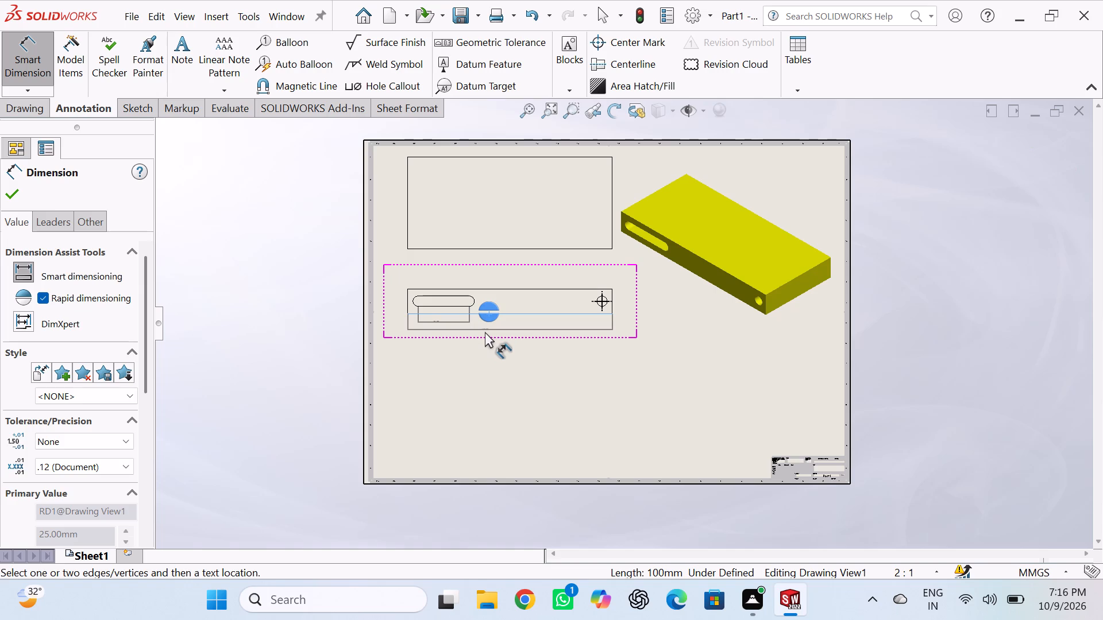
click(485, 332)
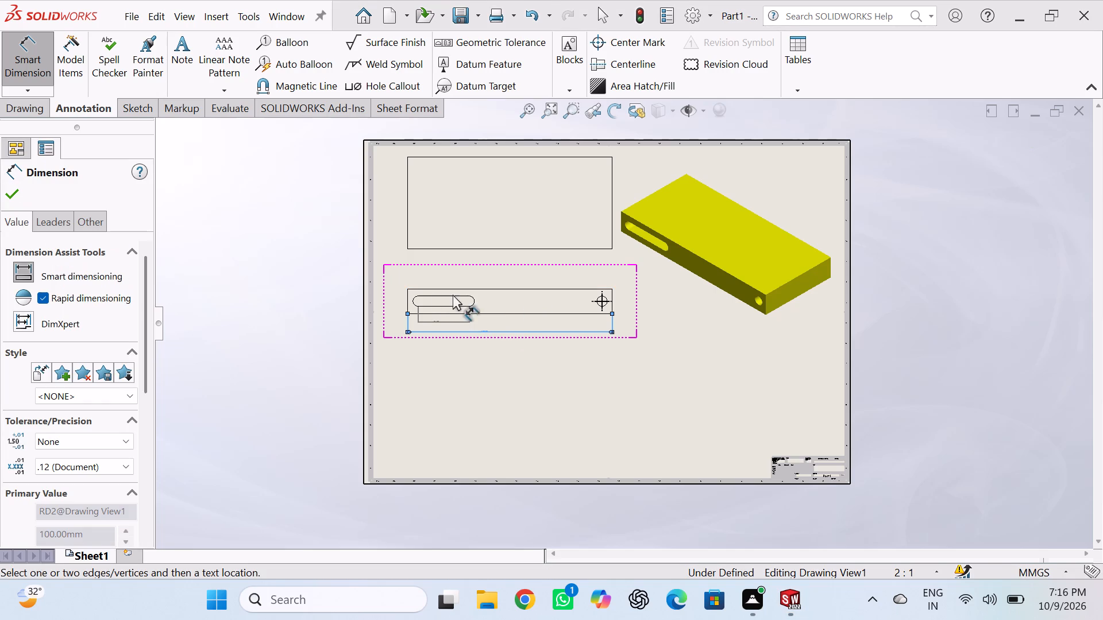
Dimension the front view's height beside its left edge and the hole centre's distance from the part's right edge.
click(408, 299)
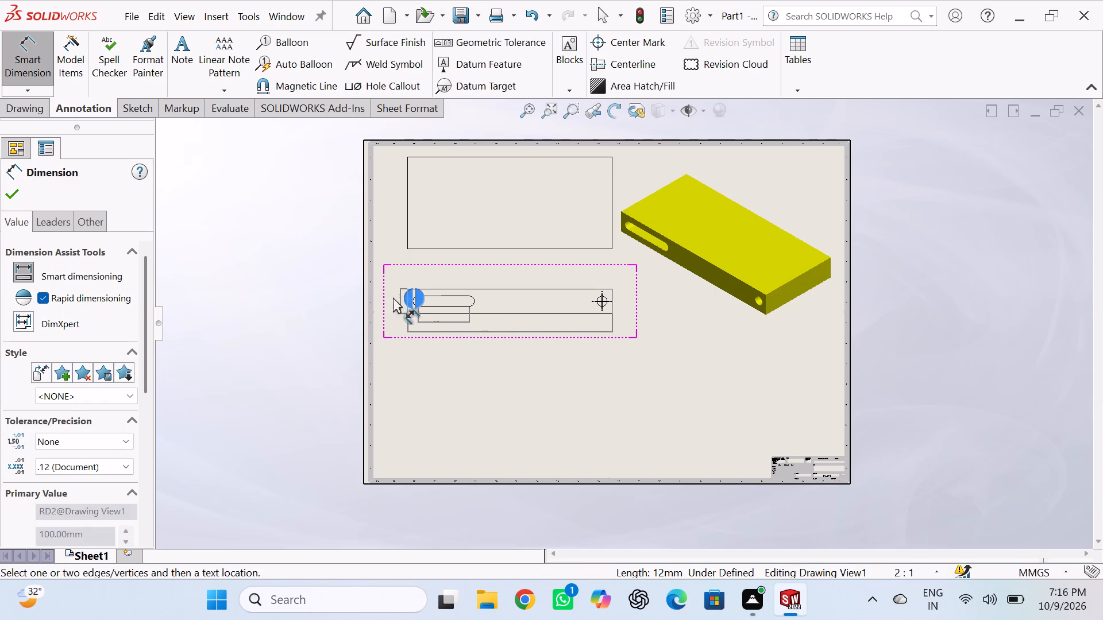
click(400, 302)
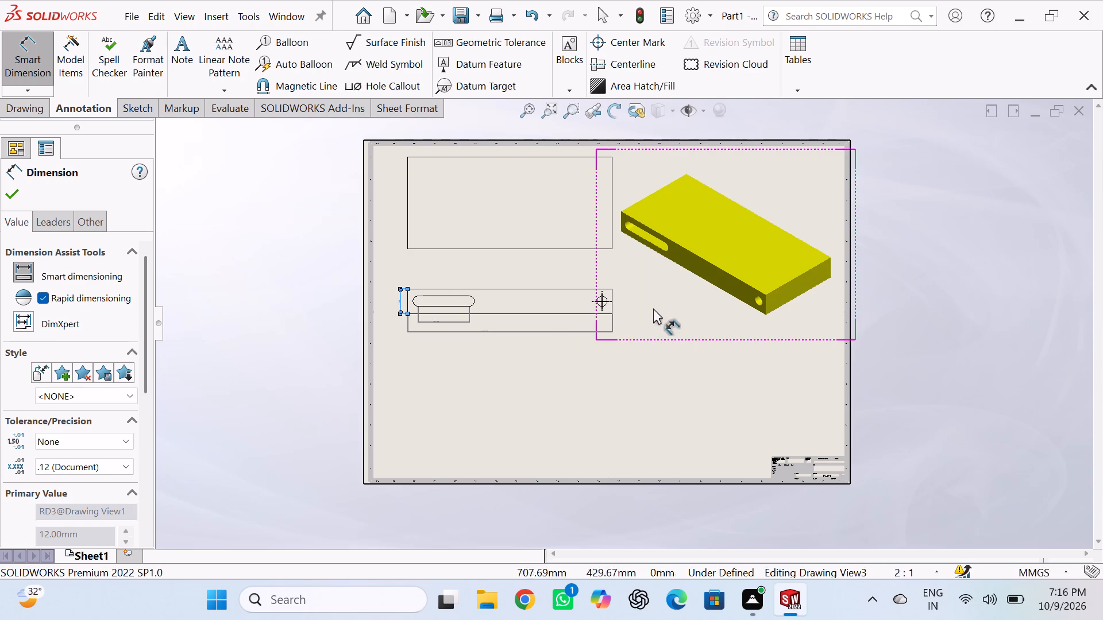
scroll(610, 308, down, 5)
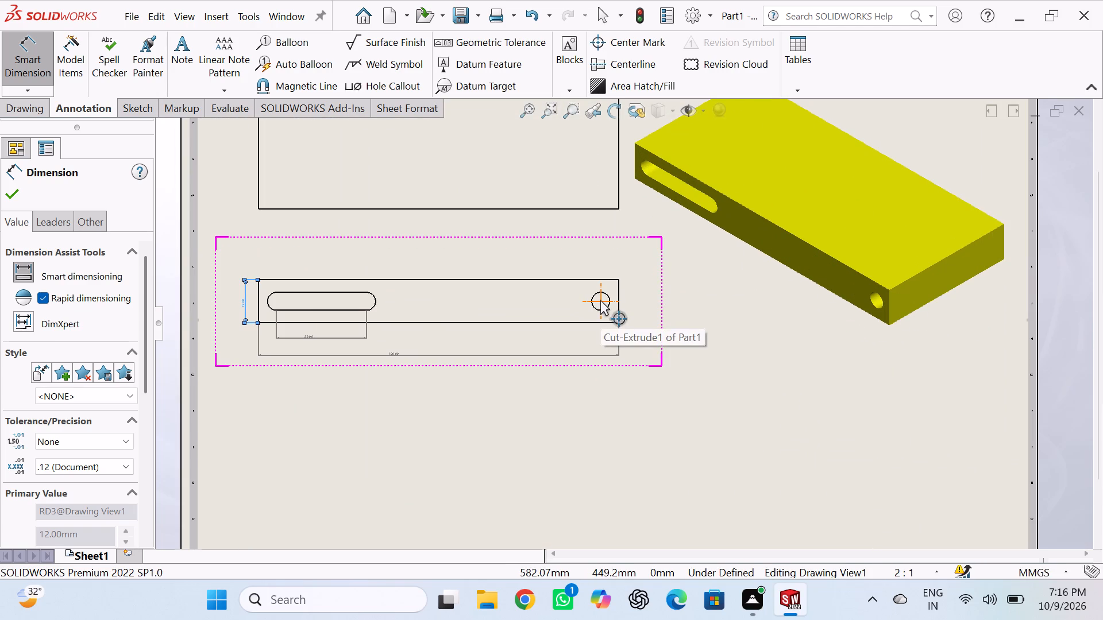
click(600, 300)
click(619, 304)
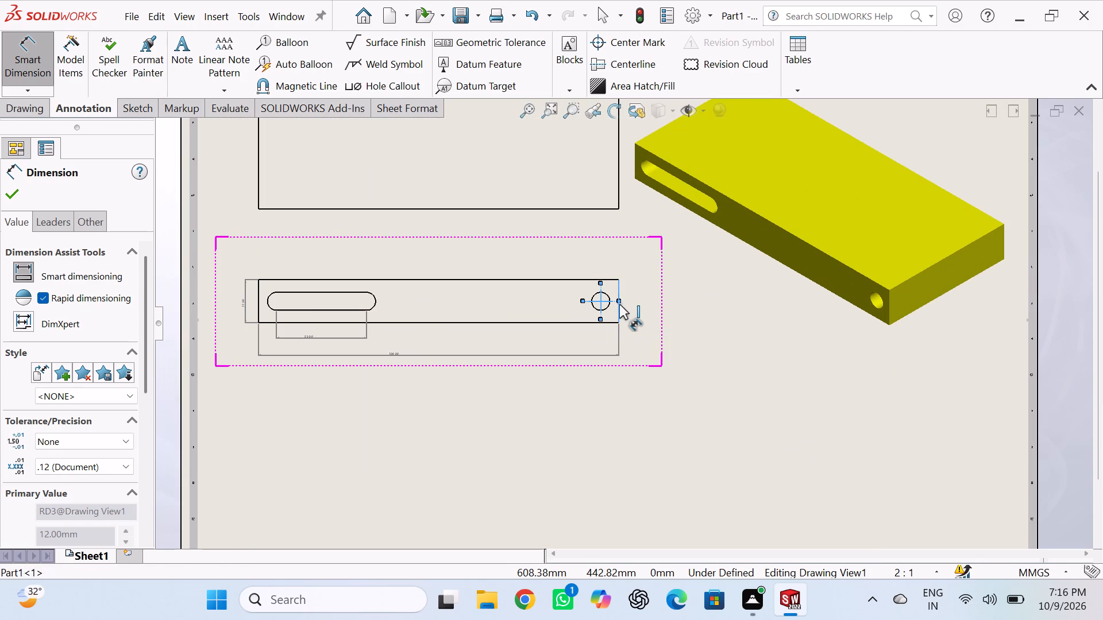
click(607, 335)
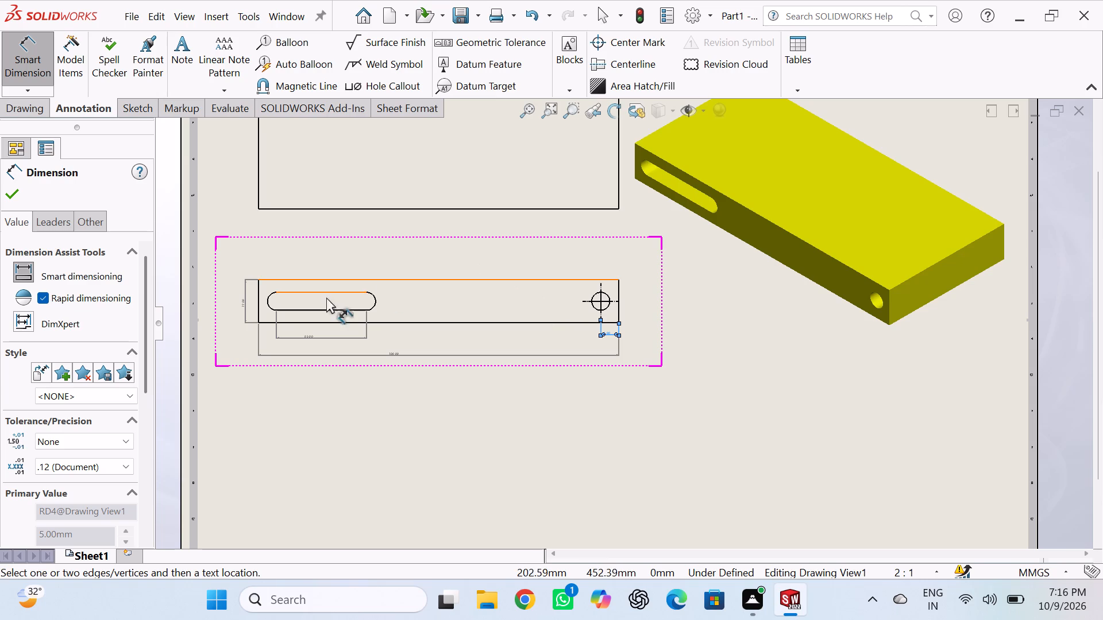
Dimension the horizontal distance from the slot's inner end point to the hole centre below Part1's front view.
click(367, 329)
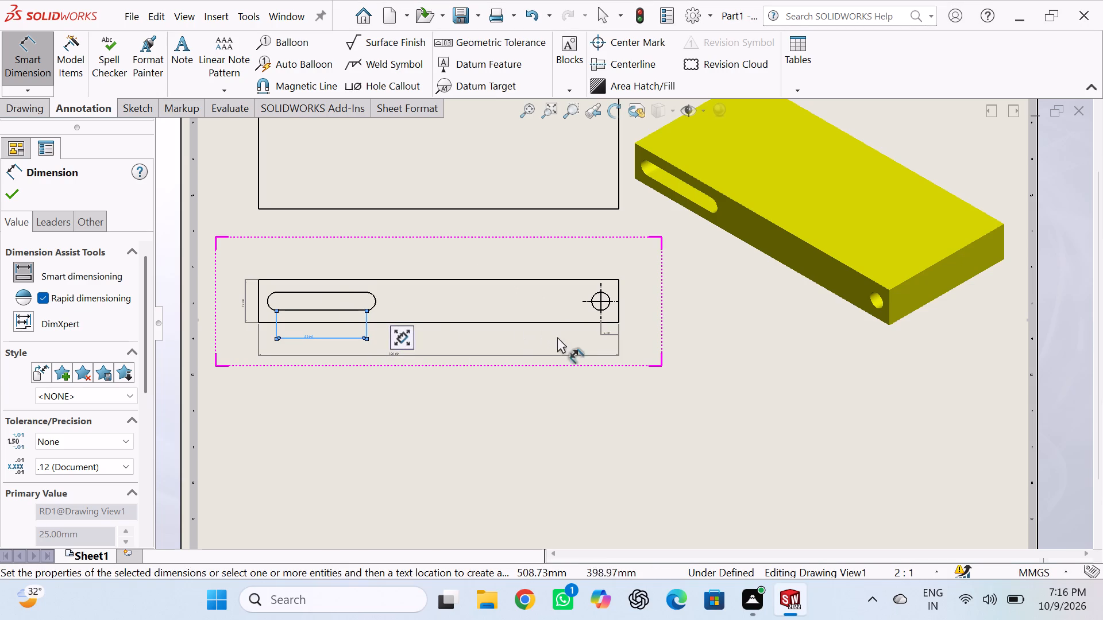
click(601, 326)
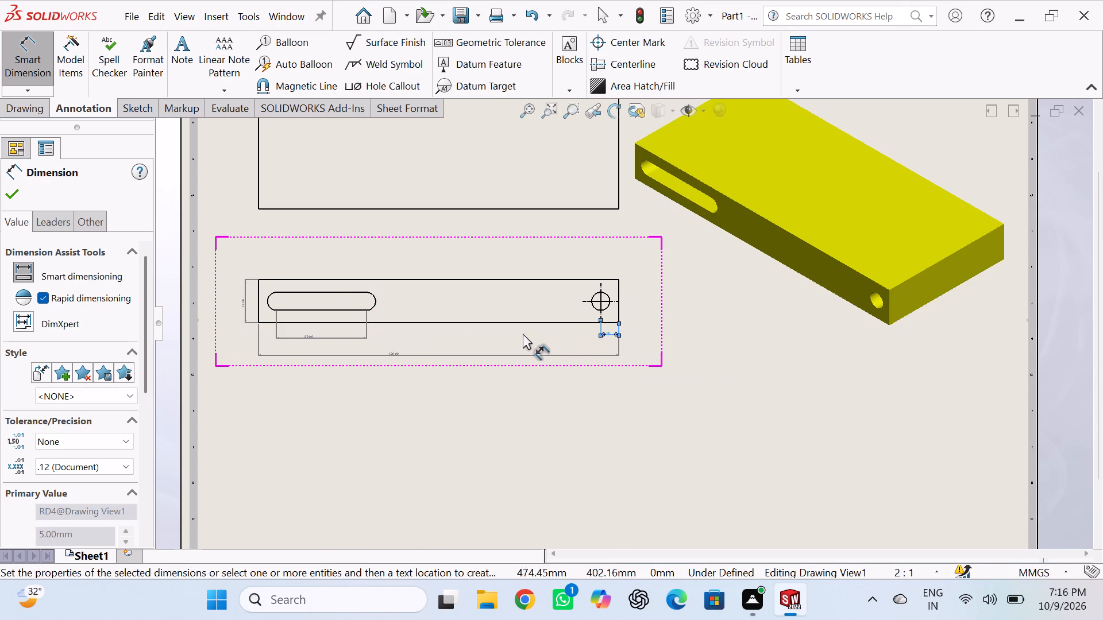
click(367, 311)
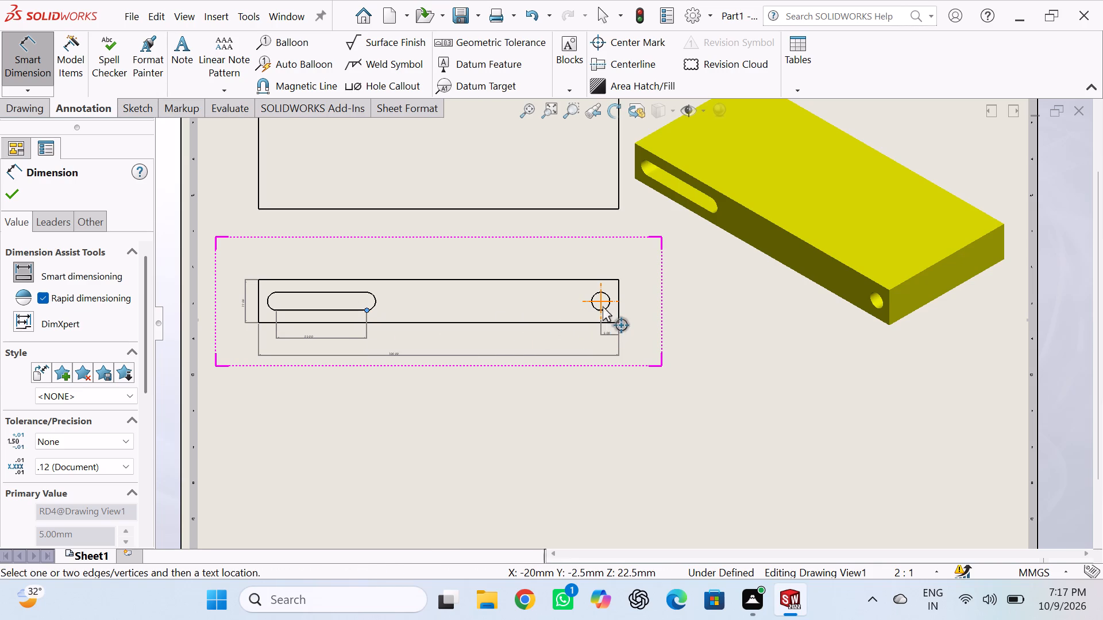
click(600, 302)
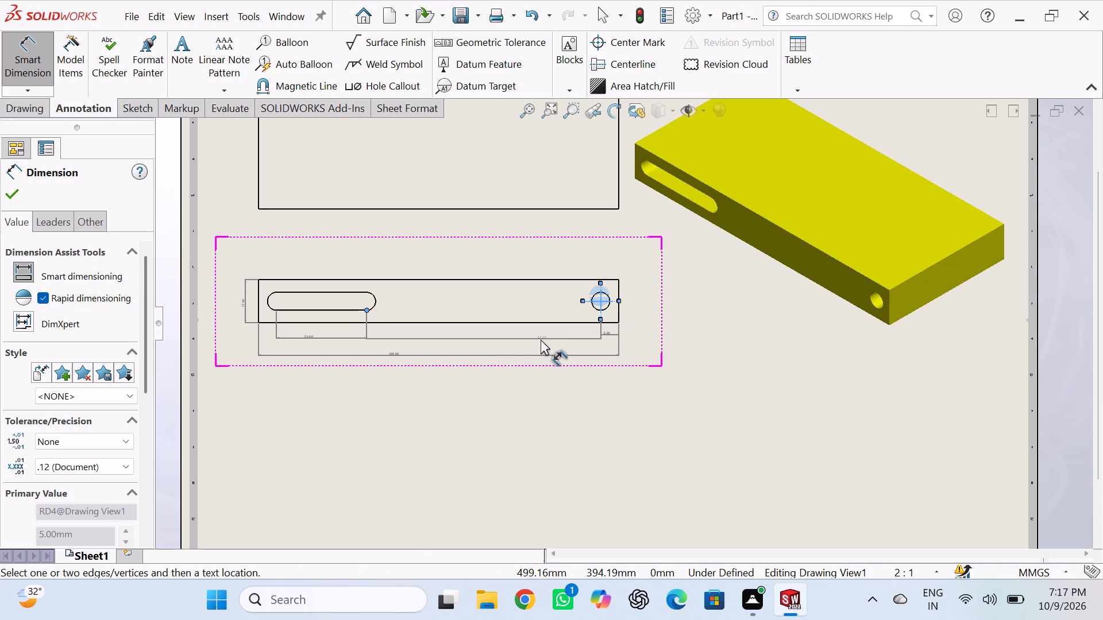
click(540, 339)
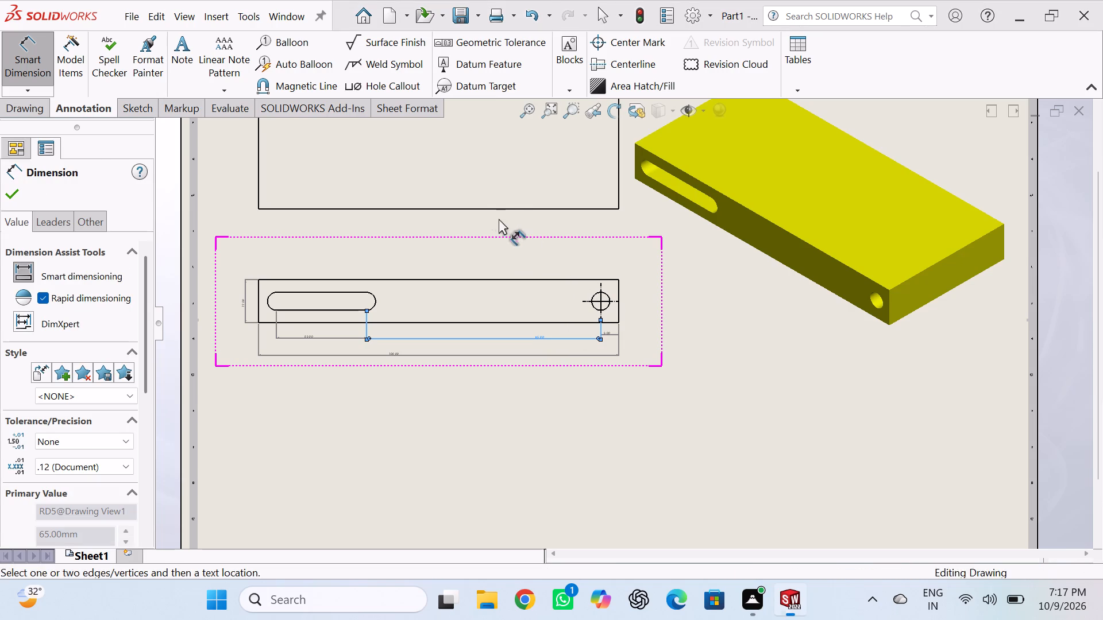
Dimension the slot's end radius and the hole's diameter above the front view.
click(376, 300)
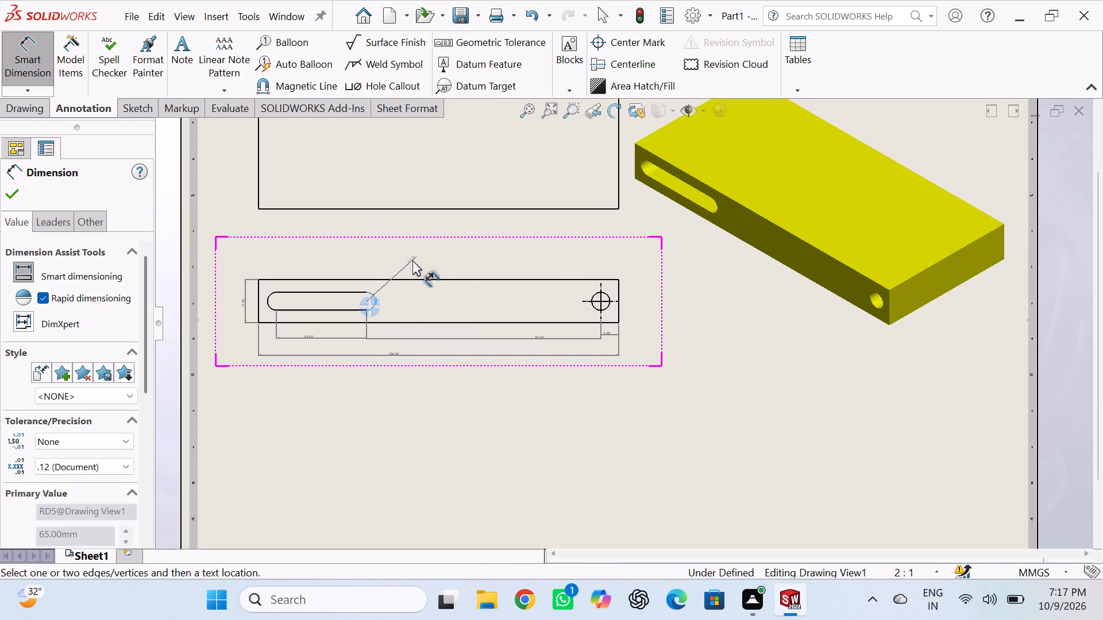
double_click(412, 260)
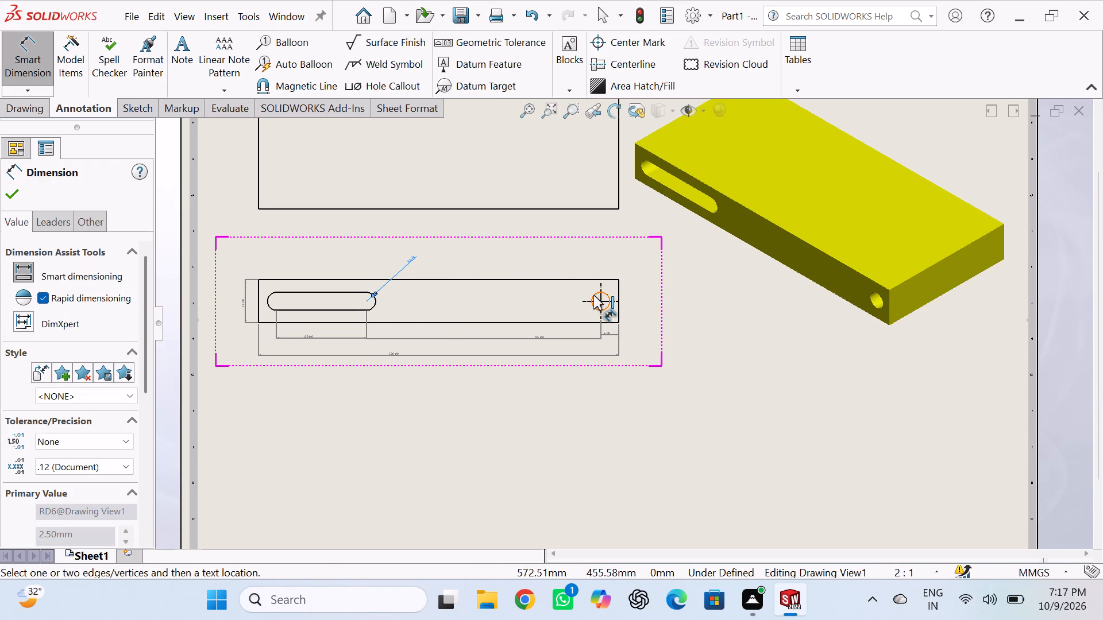
click(593, 295)
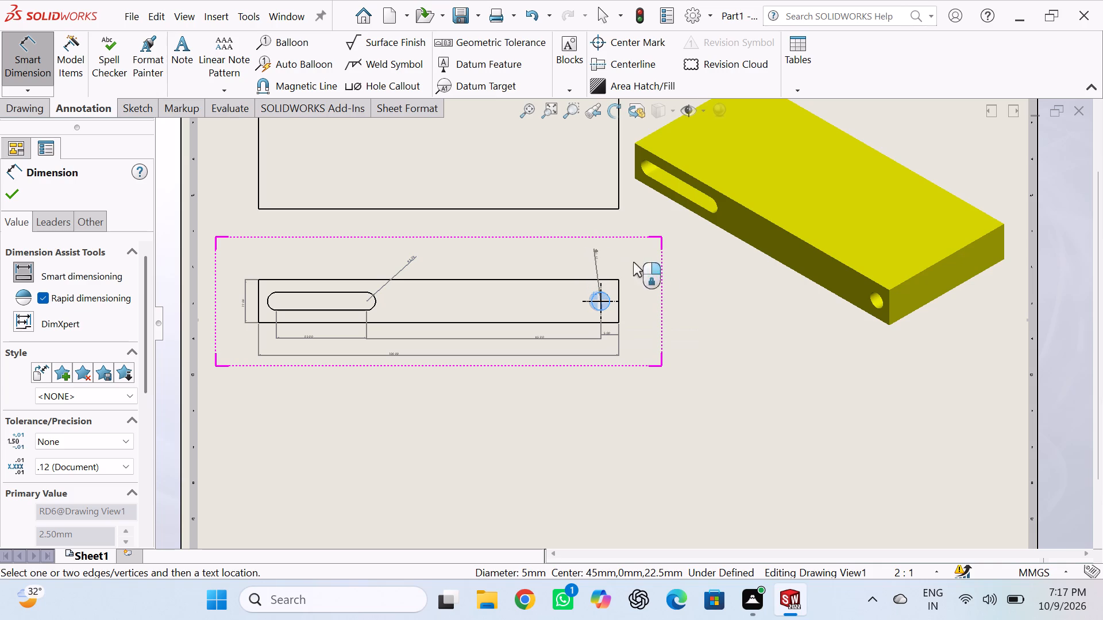
click(646, 274)
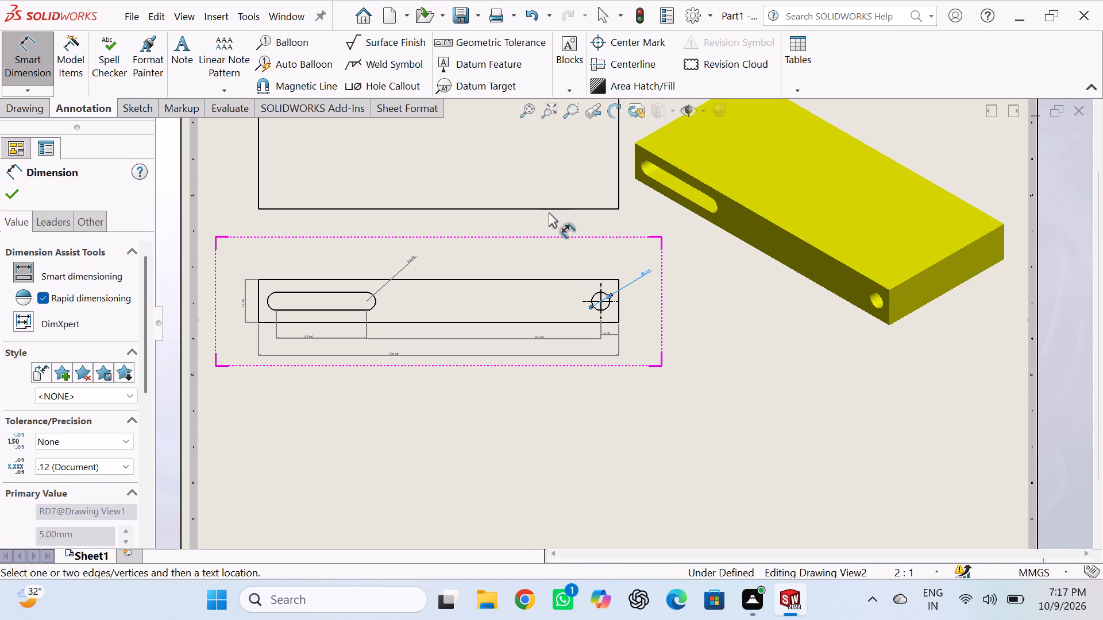
Dimension the top view's length below its bottom edge and its width beside its left edge.
scroll(549, 212, up, 2)
scroll(580, 189, down, 2)
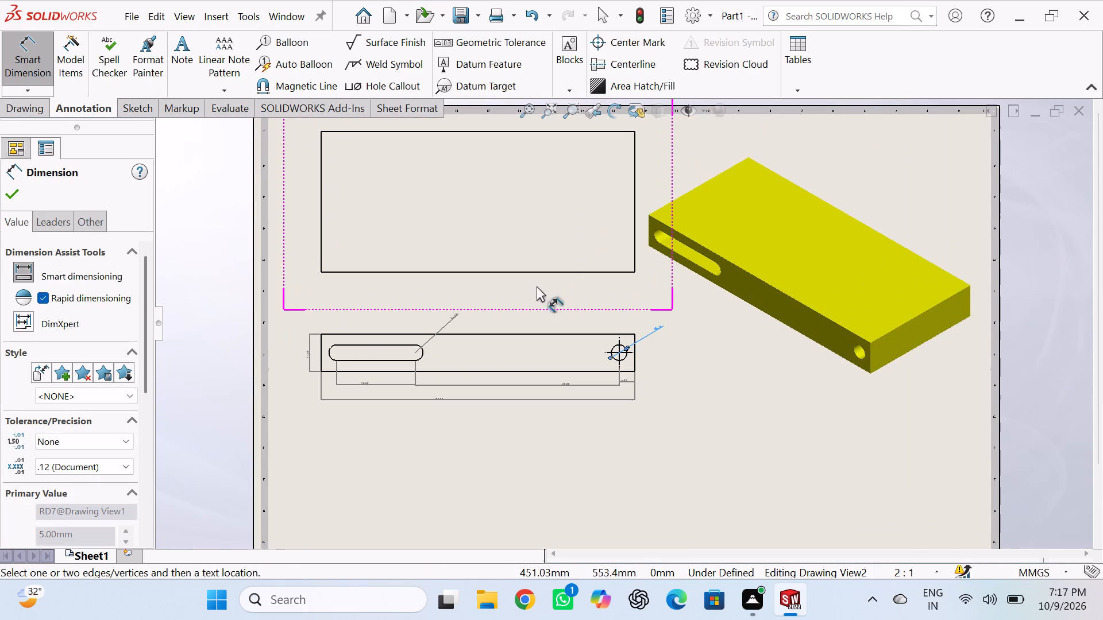
click(539, 274)
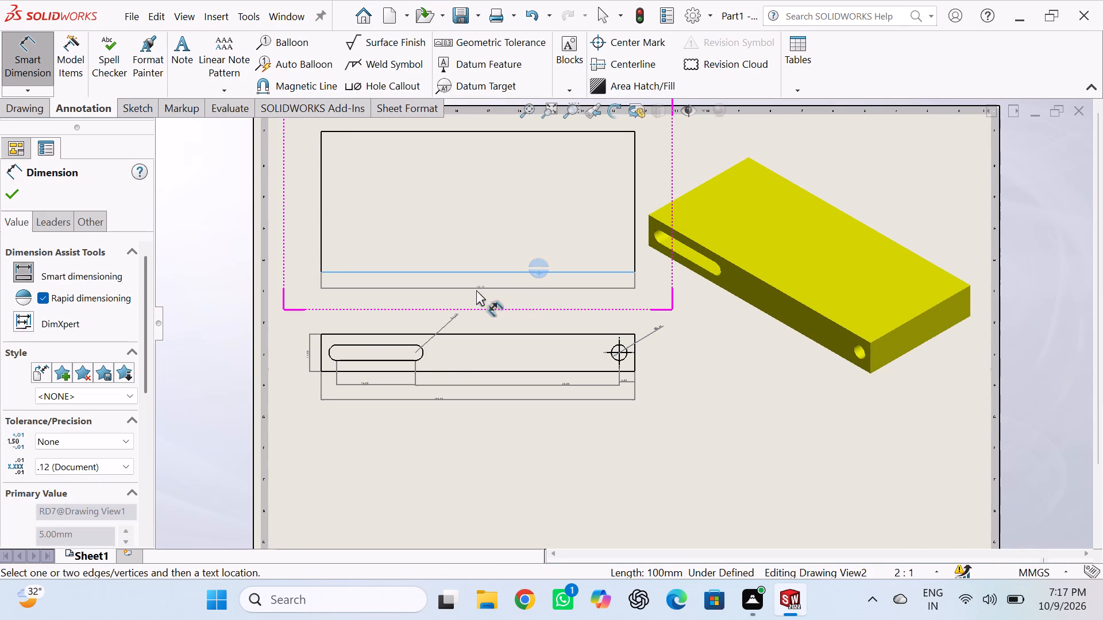
click(480, 293)
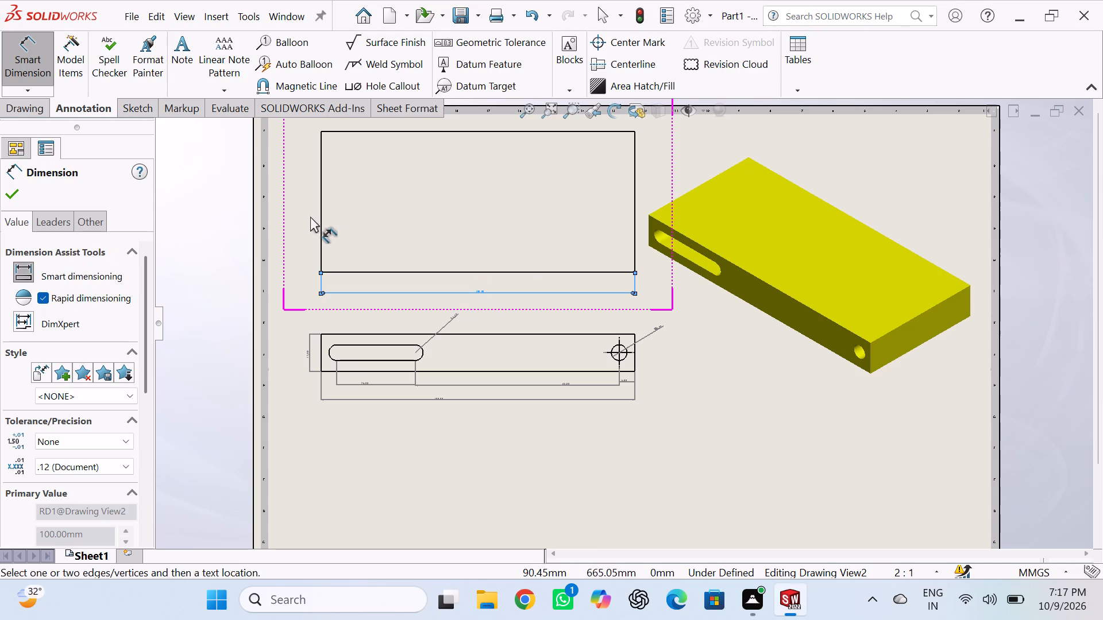
click(320, 224)
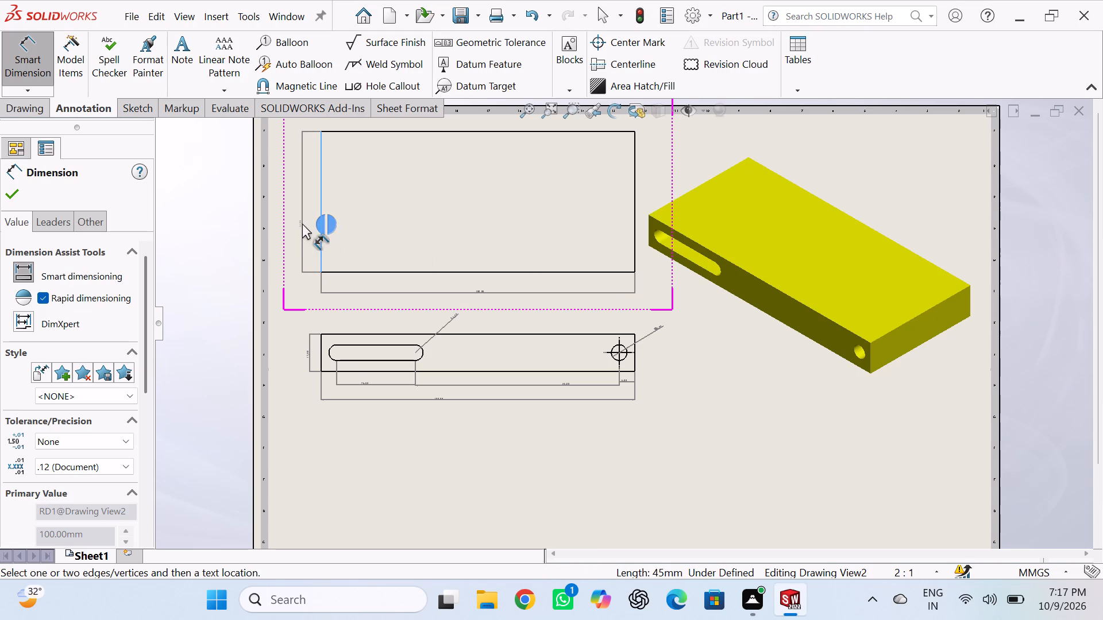
click(303, 204)
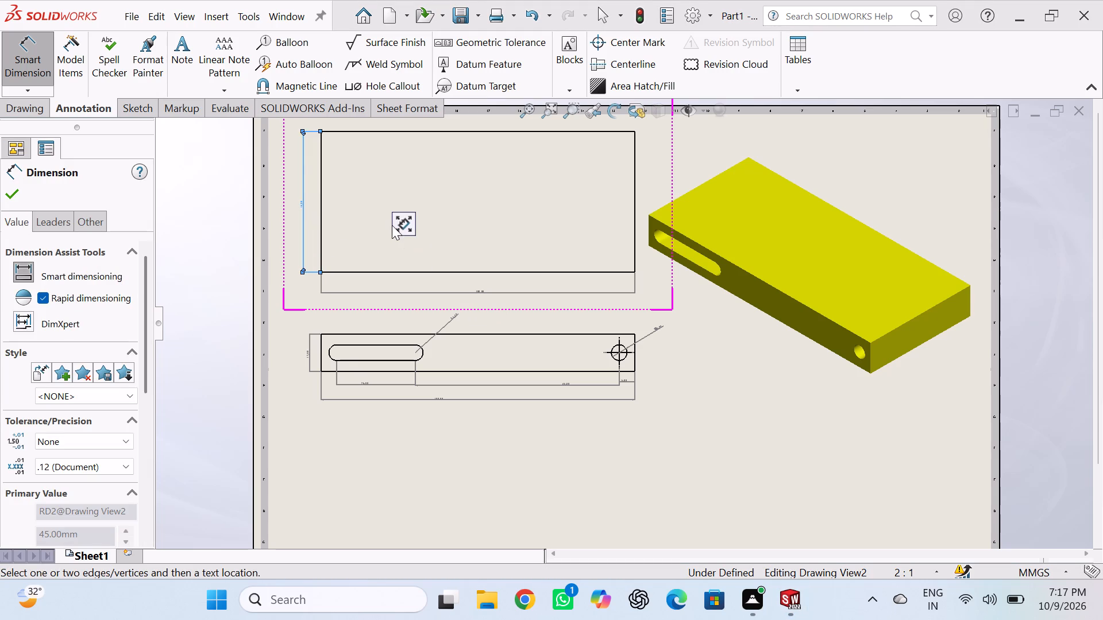
Insert a model view of Part2 in the empty area below Part1's front view.
scroll(671, 355, up, 3)
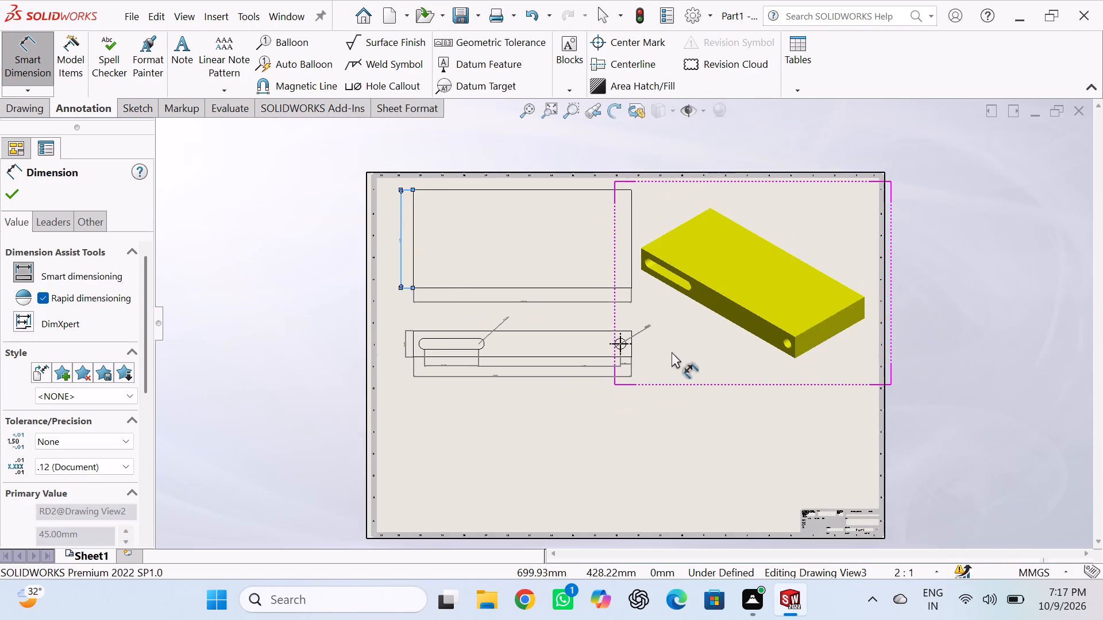
scroll(672, 352, down, 2)
scroll(605, 413, up, 3)
scroll(600, 401, down, 2)
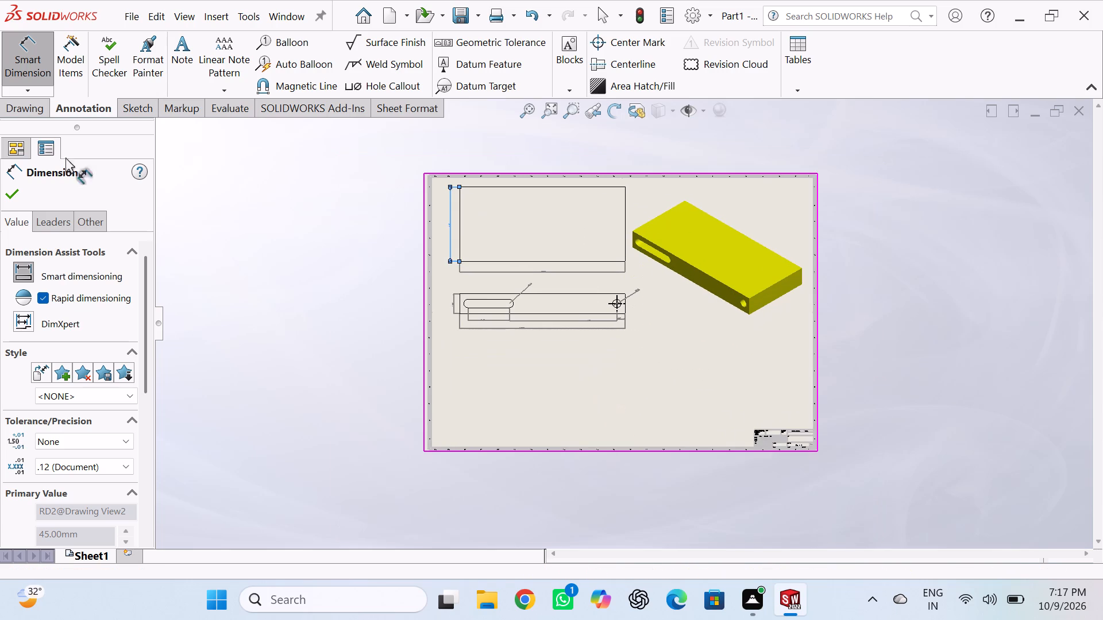
click(21, 106)
click(25, 51)
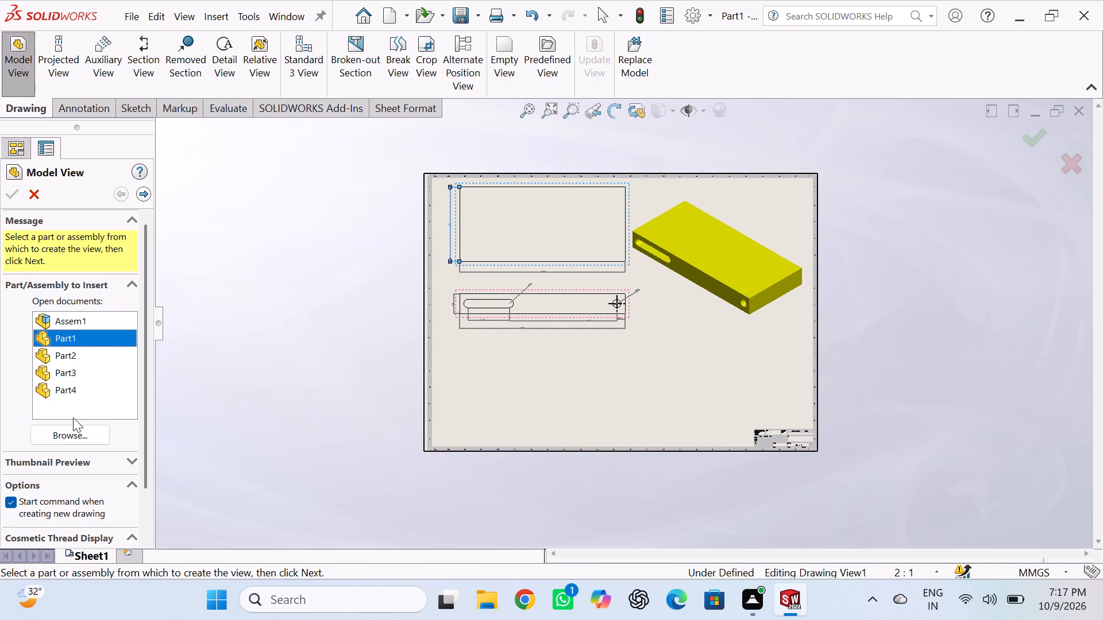
click(75, 429)
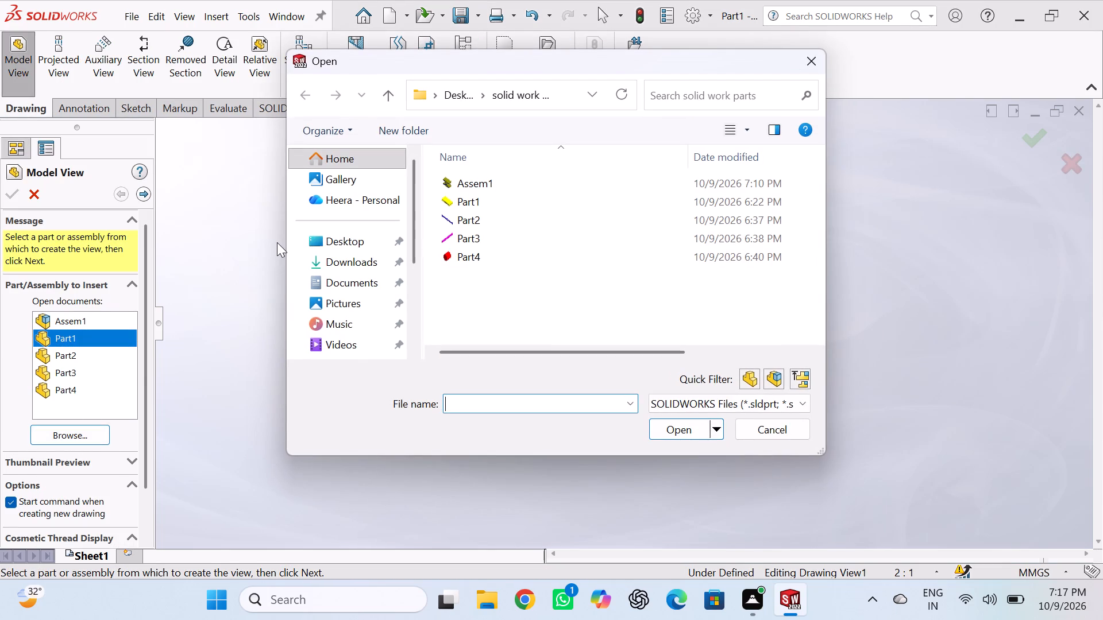
click(476, 219)
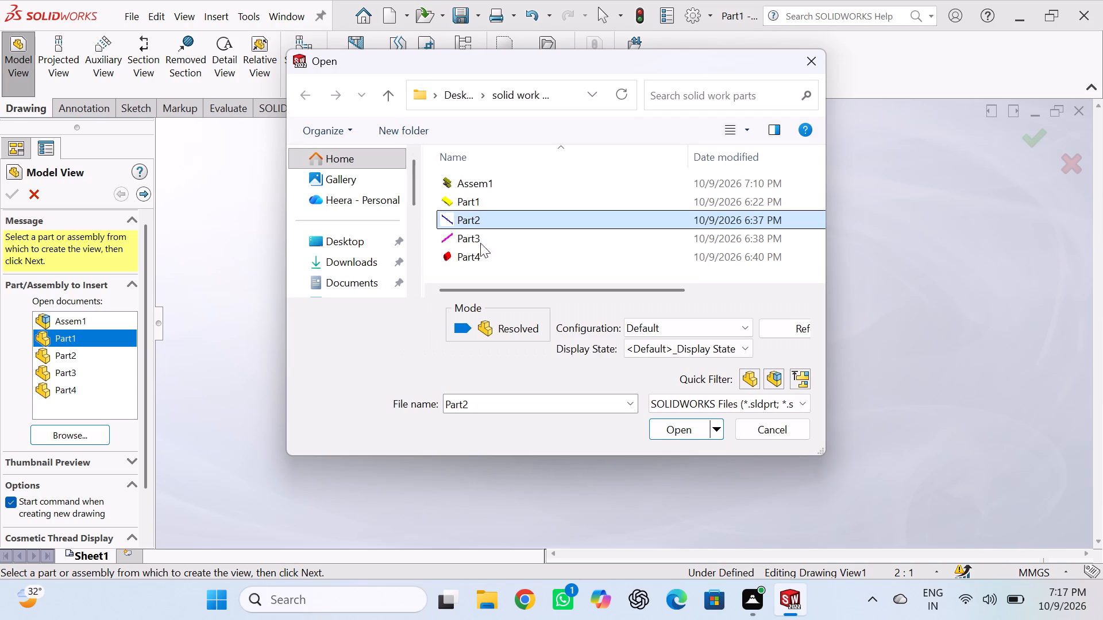
click(684, 430)
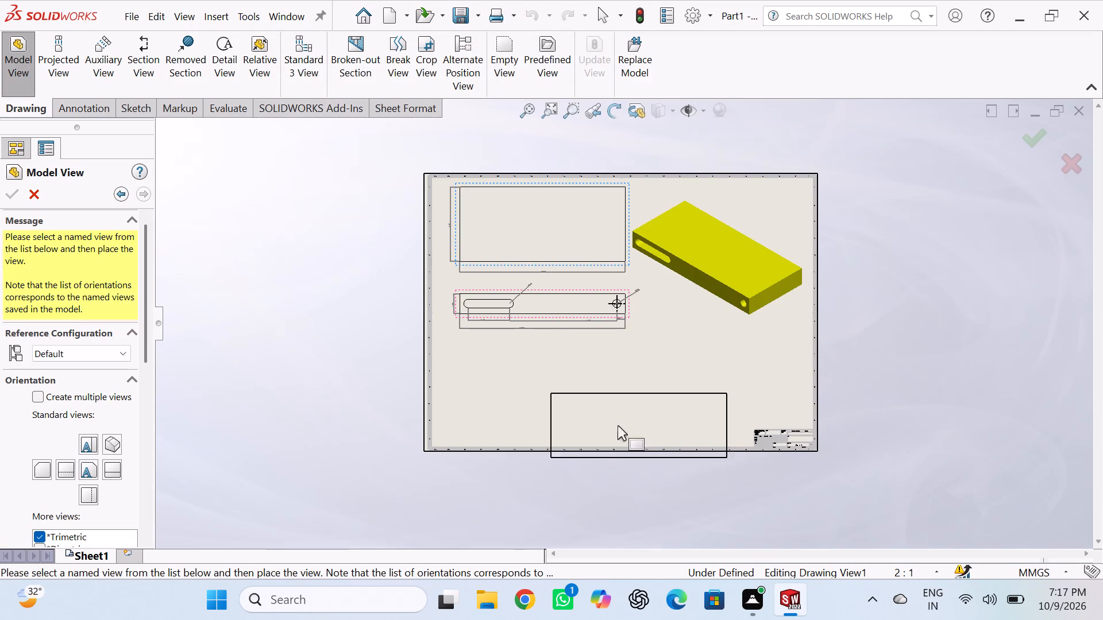
click(541, 406)
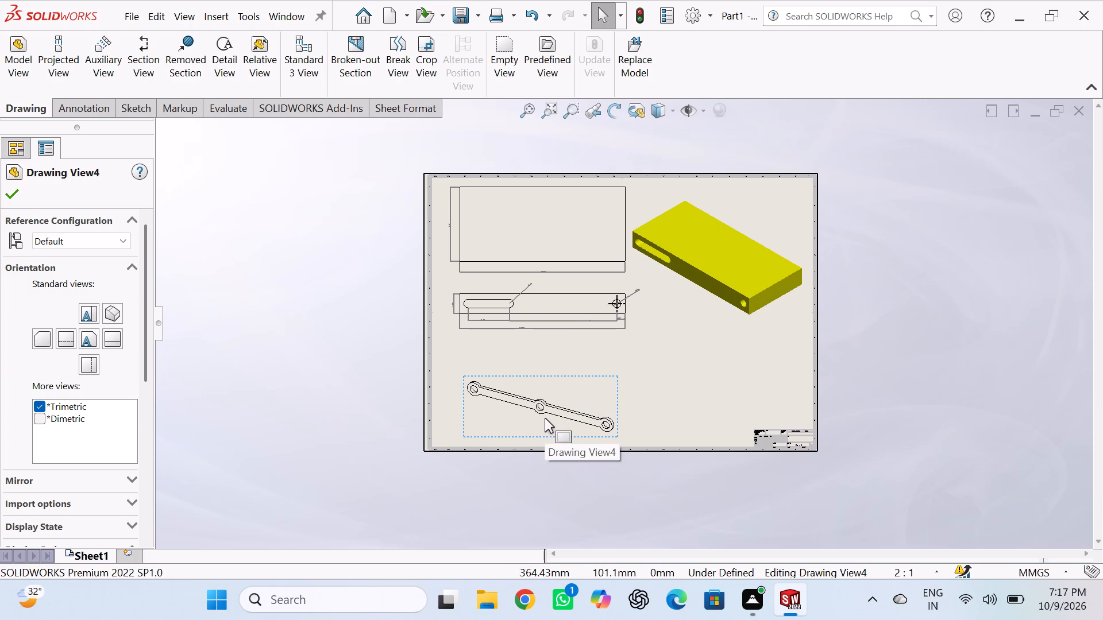
Change the Part2 view to the Front orientation and position it near the sheet's bottom, below Part1's front view.
click(565, 379)
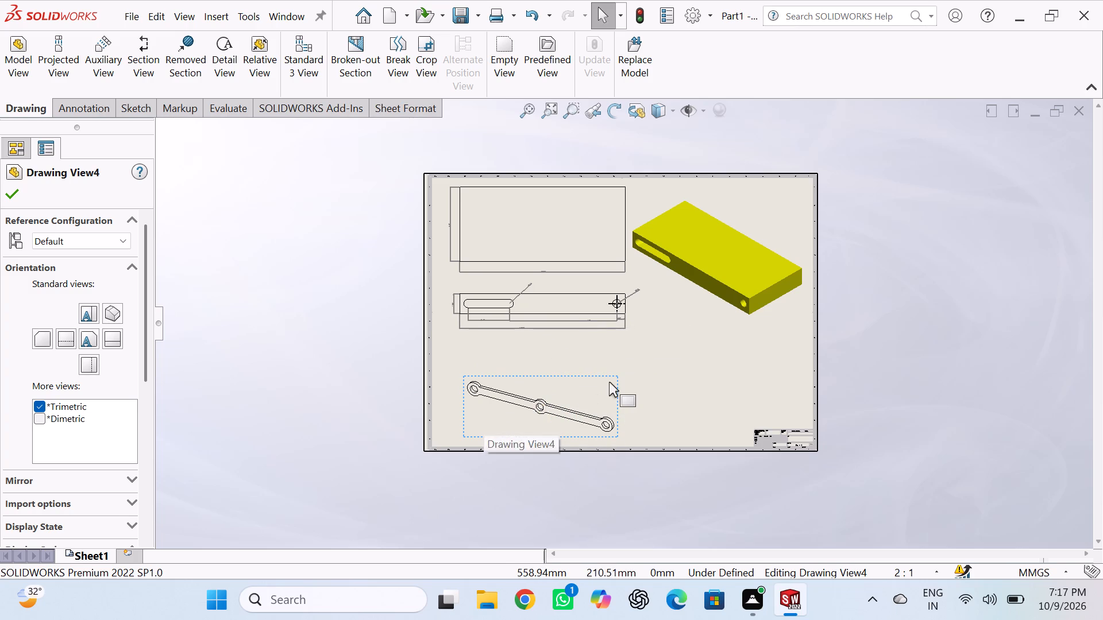
drag(618, 401, 716, 374)
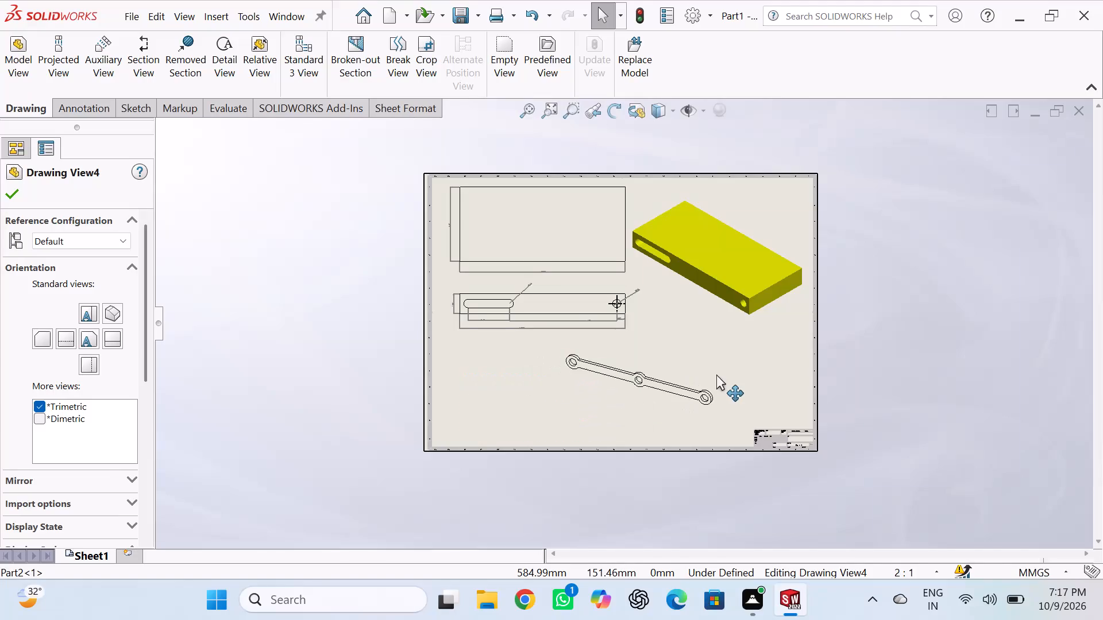
drag(716, 374, 764, 372)
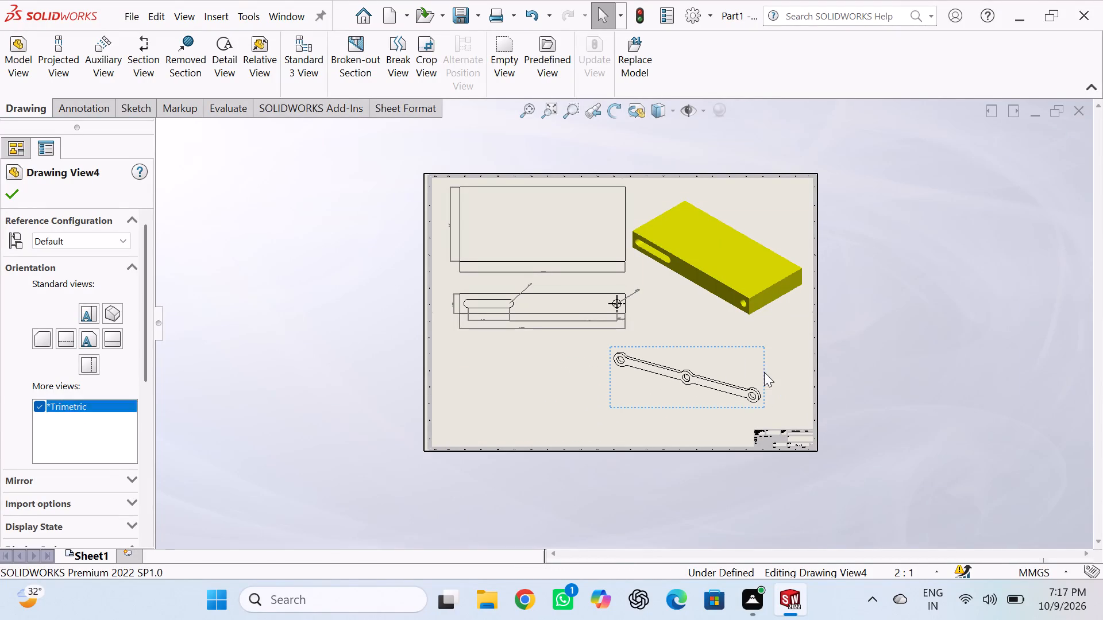
click(87, 335)
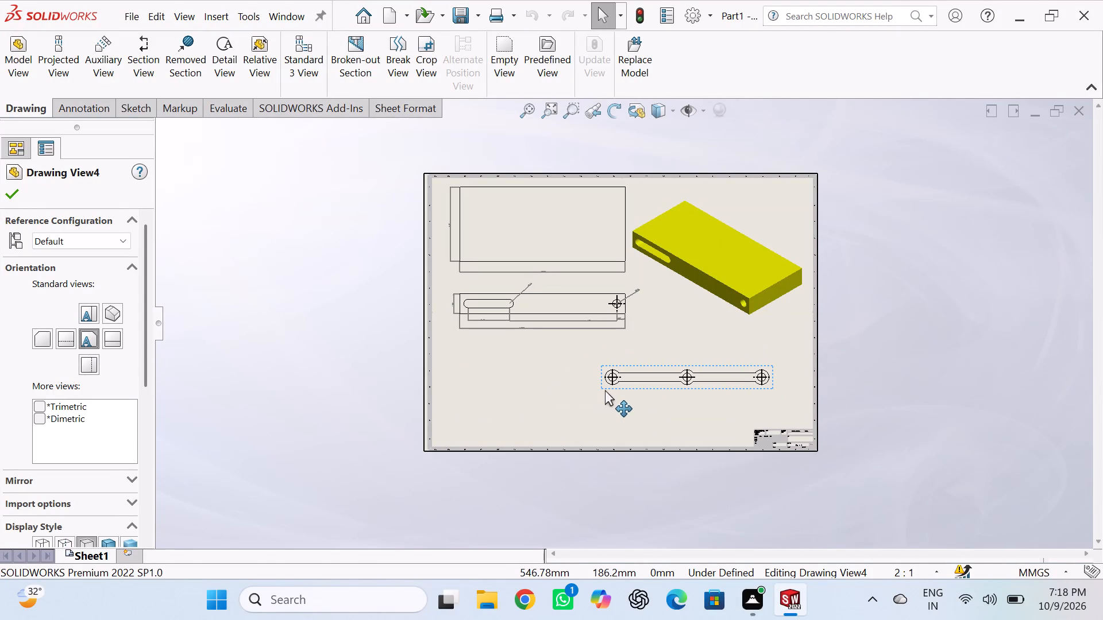
drag(604, 387, 491, 417)
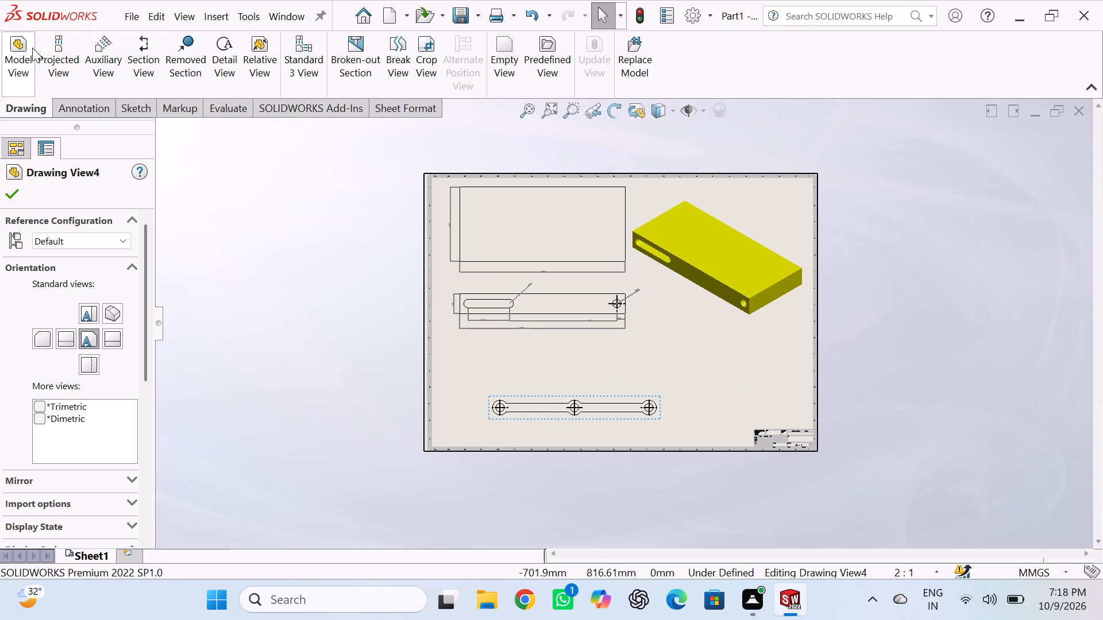
Project a top view above Part2's front view and an isometric view to its upper right.
click(57, 67)
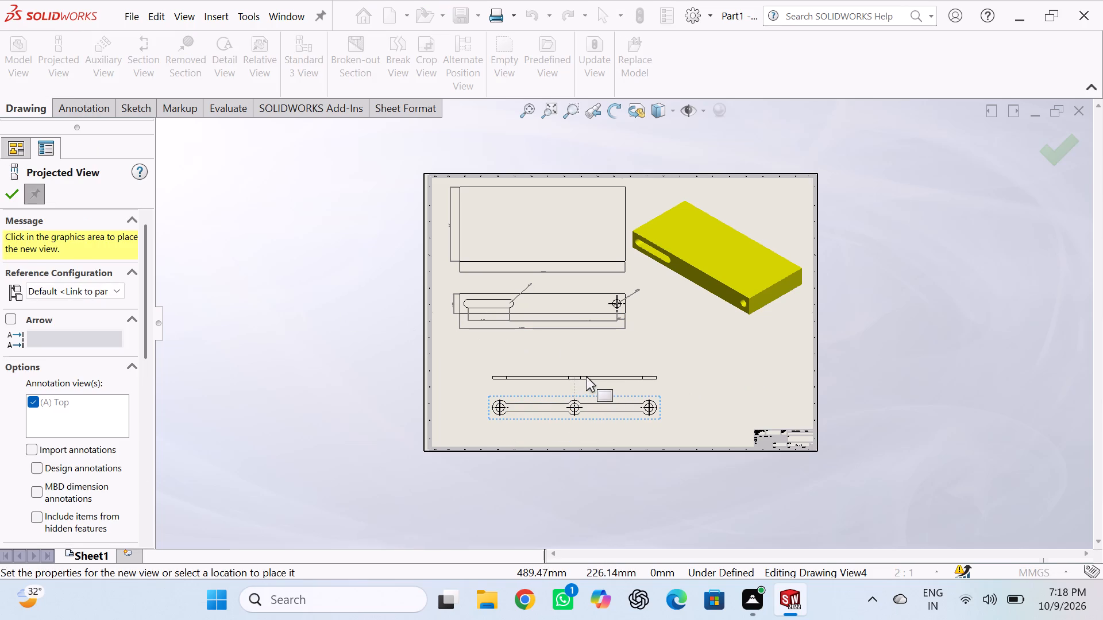
click(586, 377)
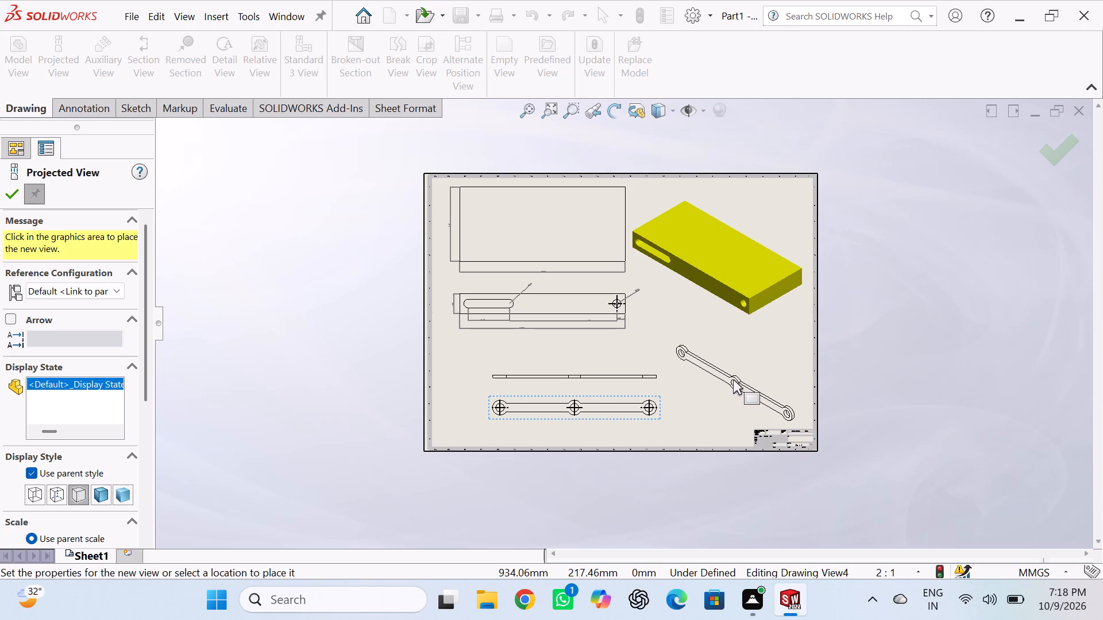
click(733, 379)
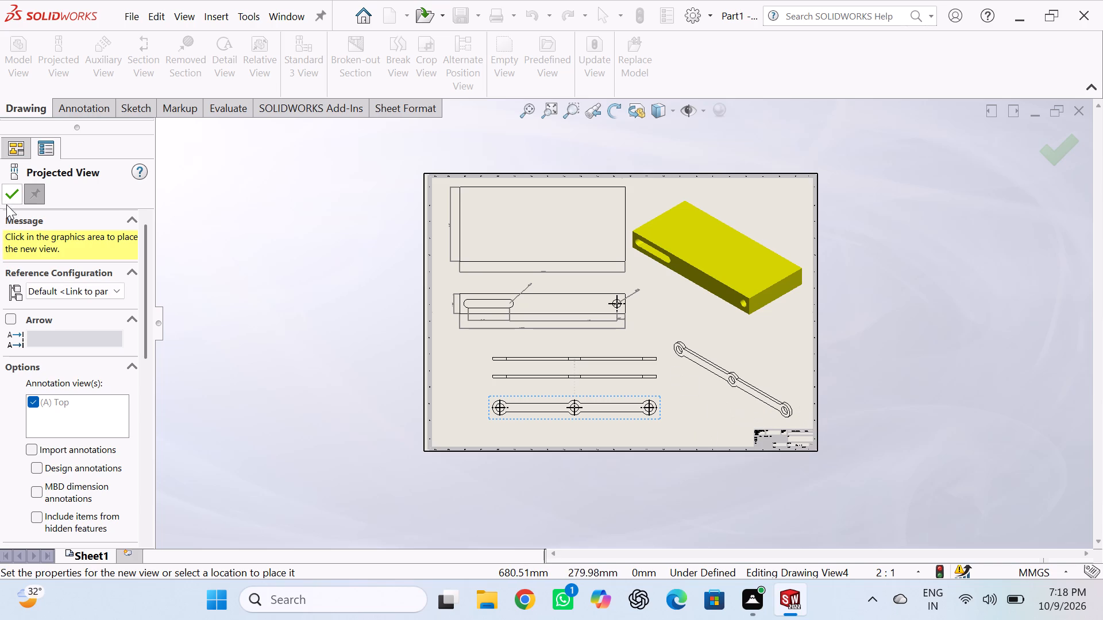
click(5, 192)
Set the display style of Part2's isometric view to Shaded.
click(734, 402)
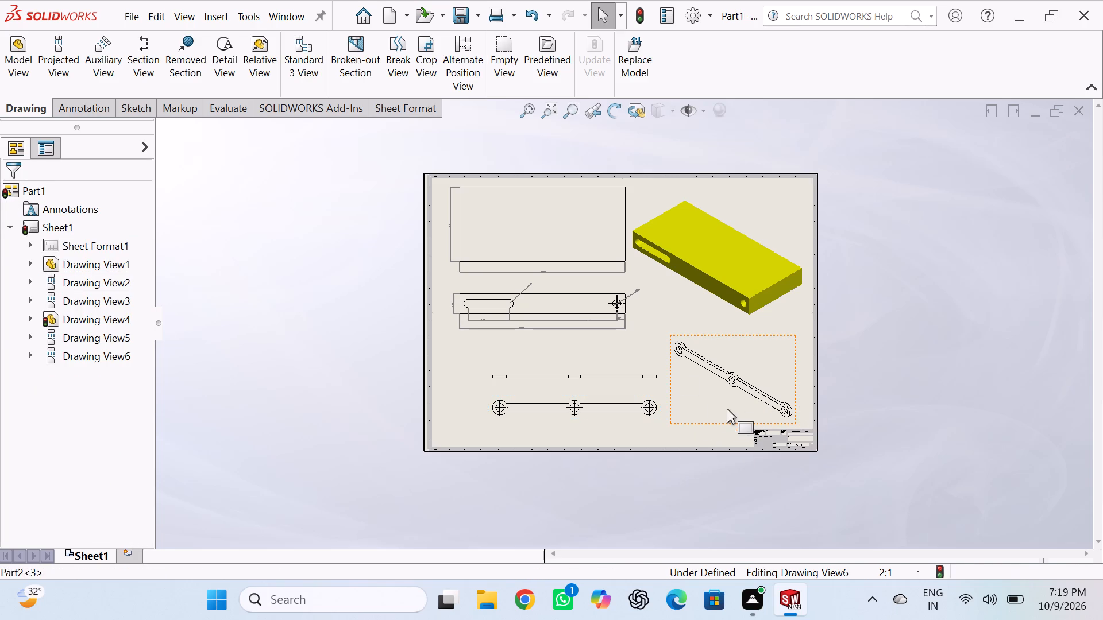
click(119, 442)
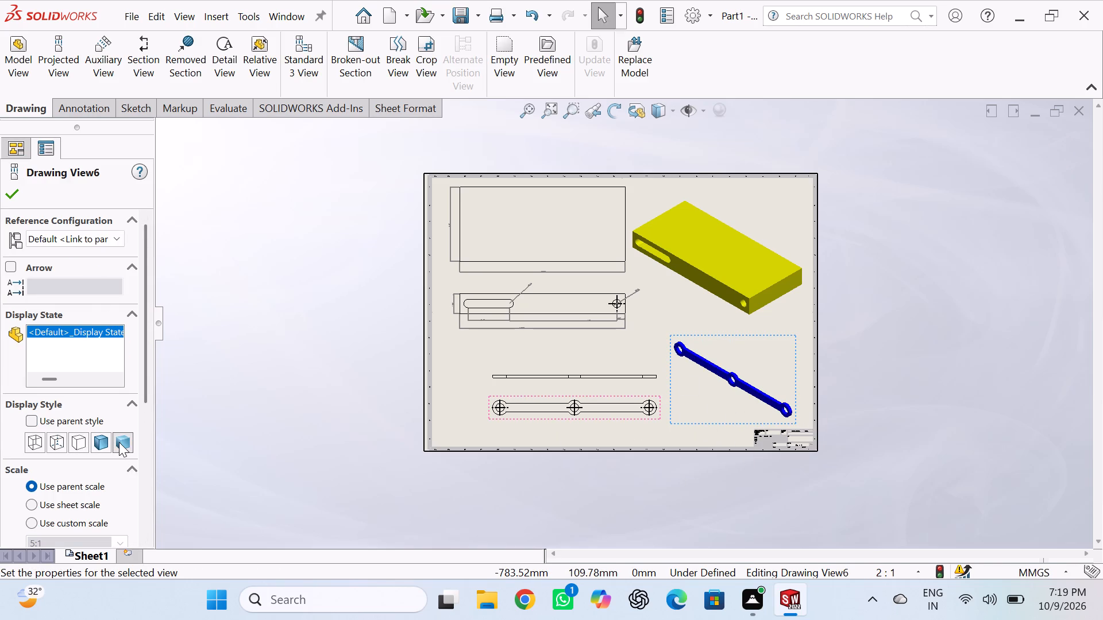
Dimension Part2's front view with the centre distance between its two end holes and the lower straight edge between the left and middle eyes.
scroll(604, 416, down, 5)
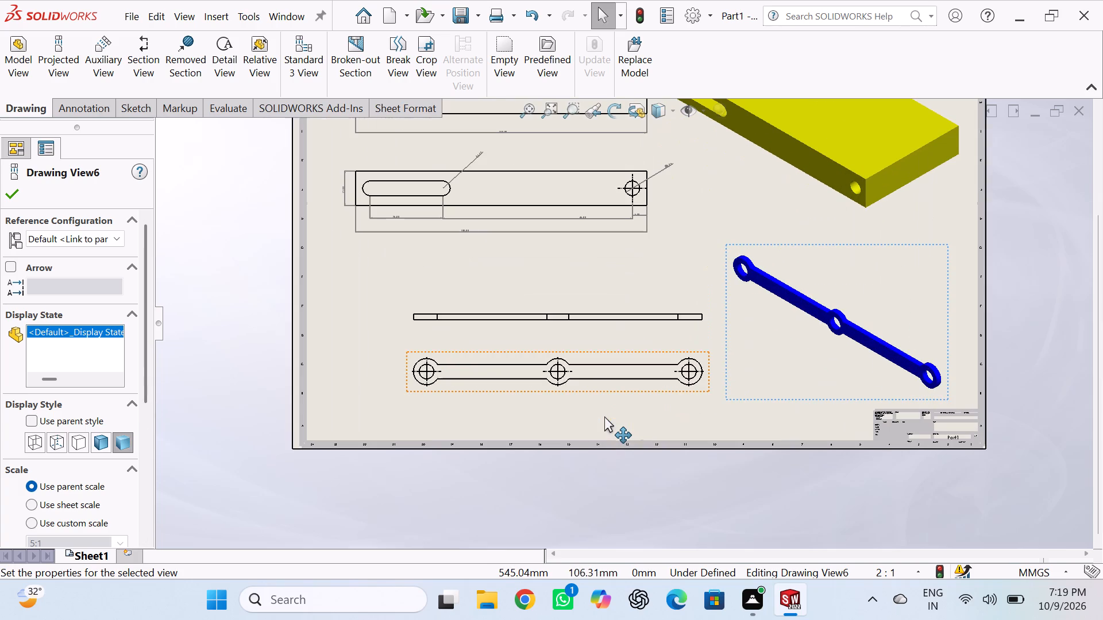
click(74, 108)
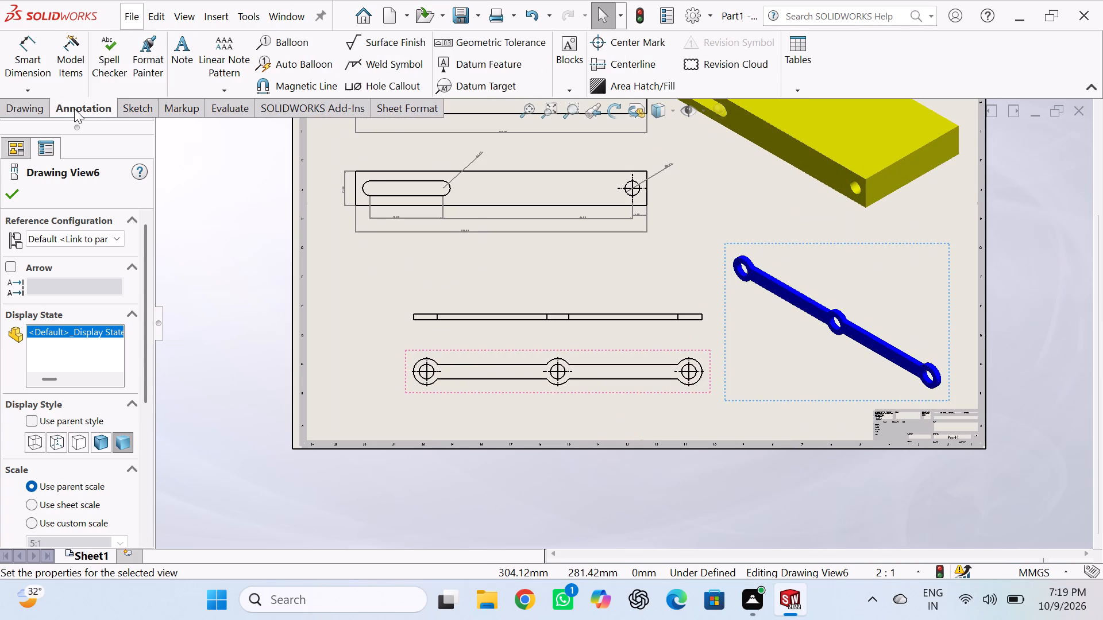
click(30, 69)
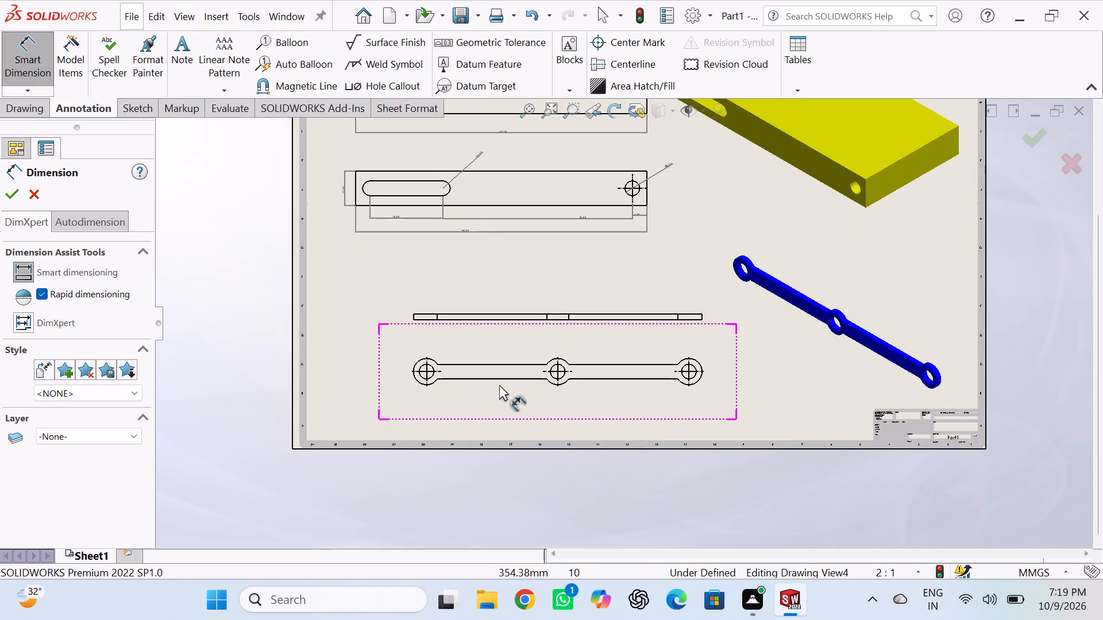
click(425, 370)
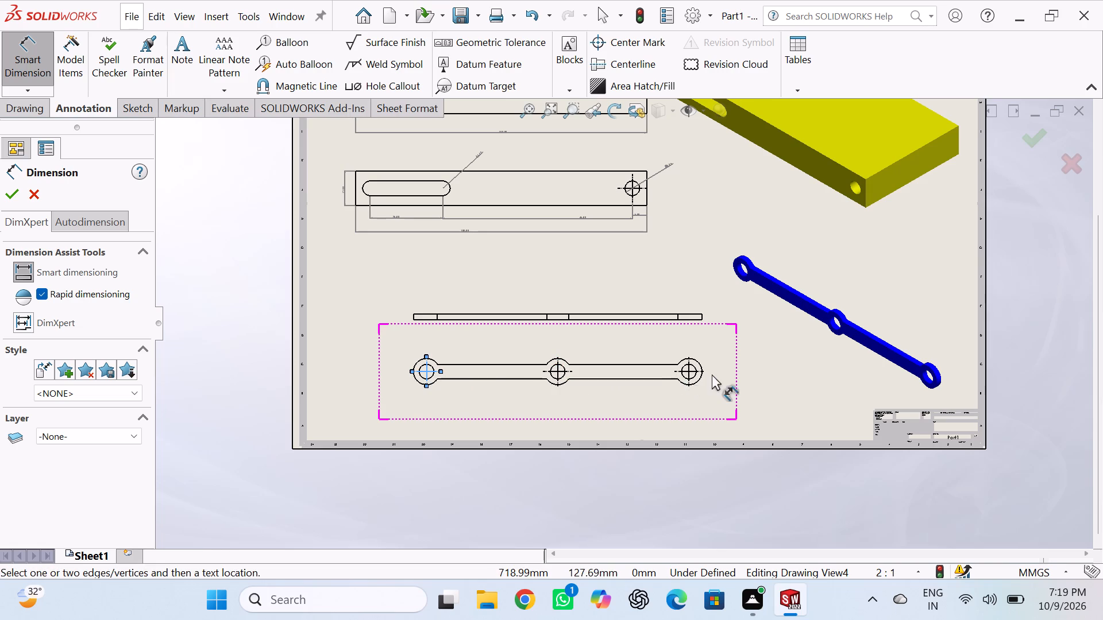
click(688, 370)
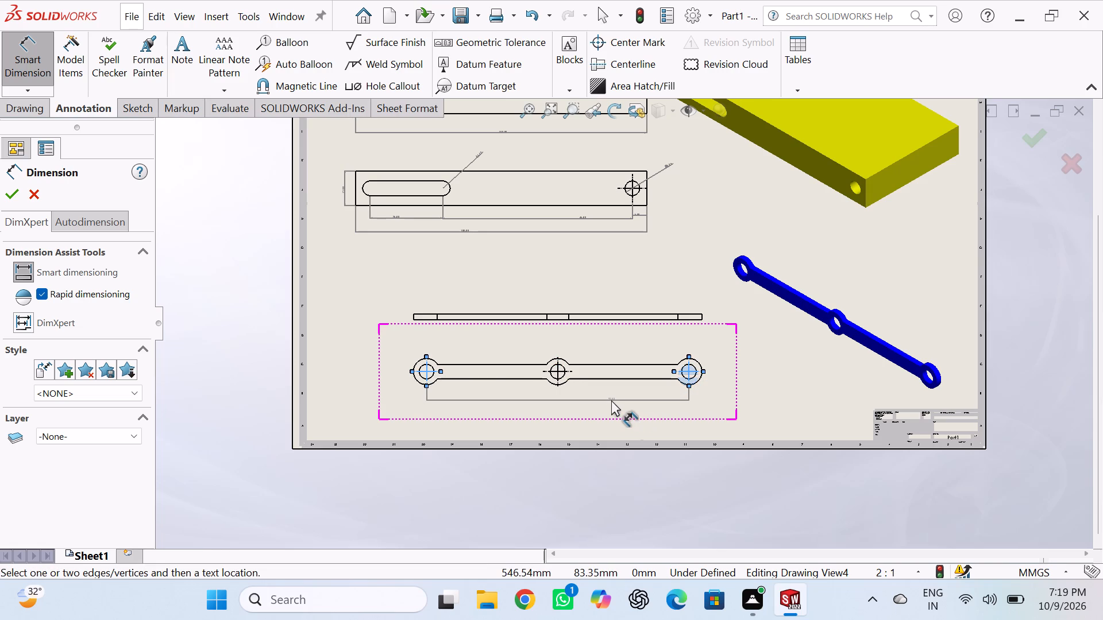
click(611, 400)
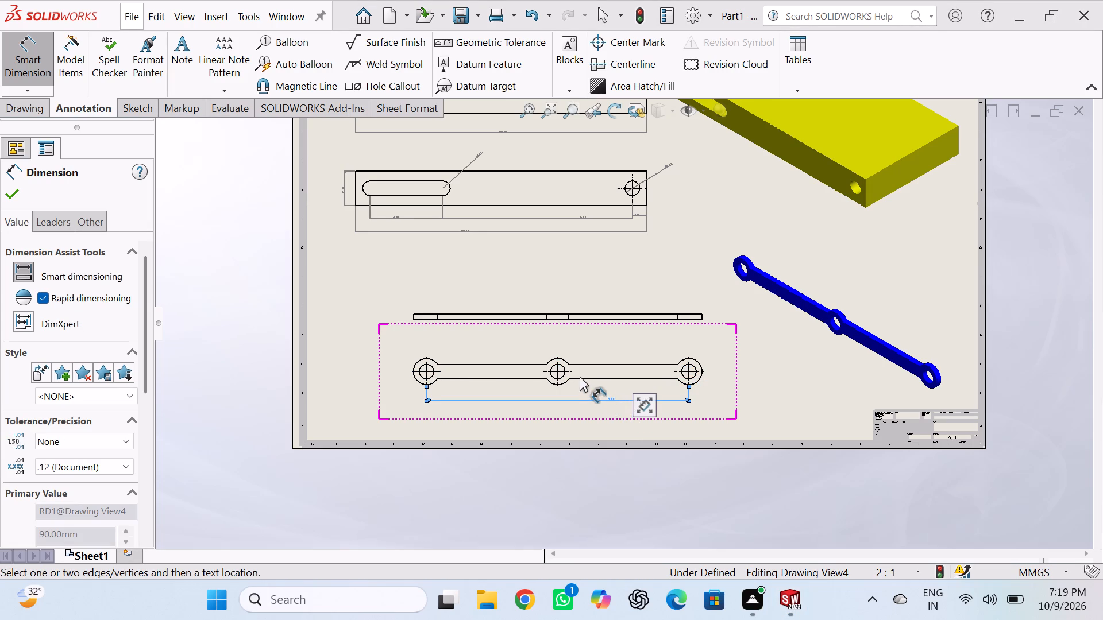
click(493, 378)
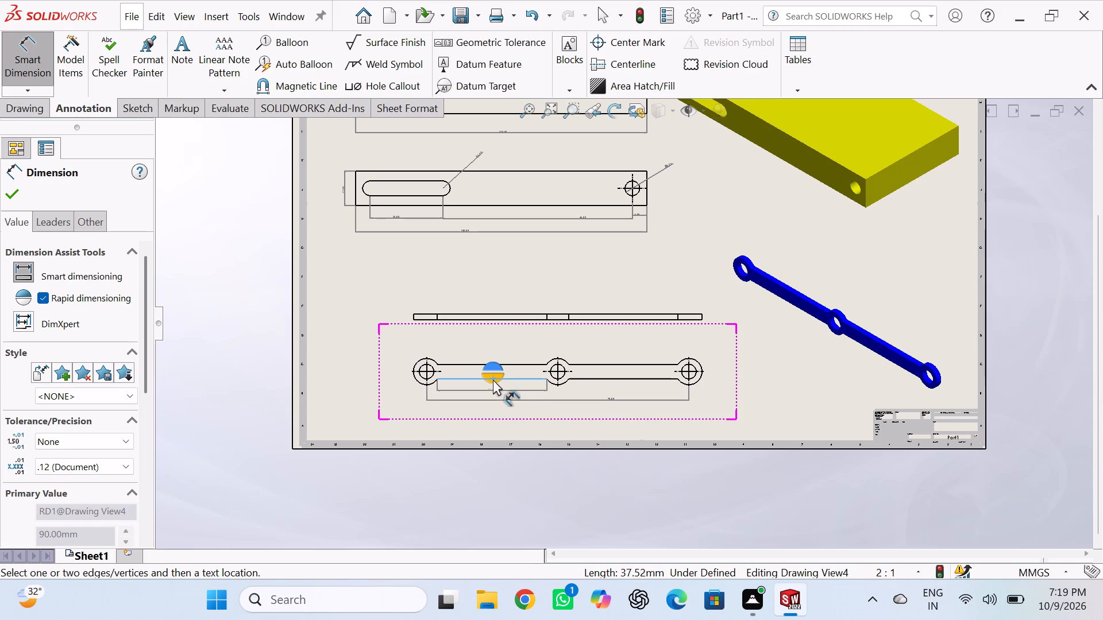
click(492, 390)
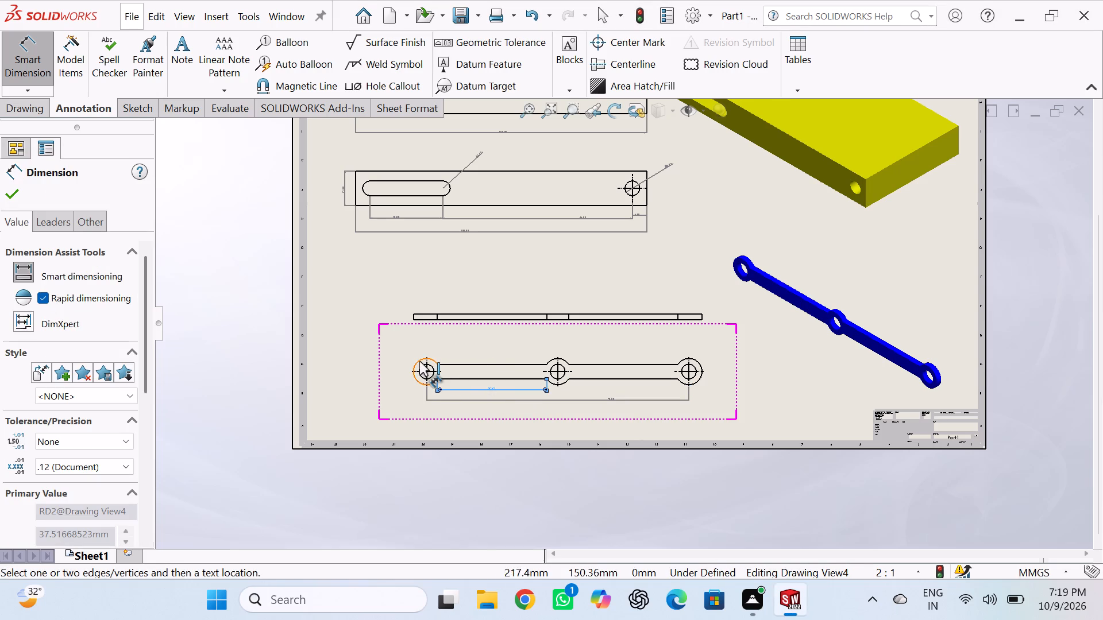
Dimension the left eye's outer radius and the right end hole's diameter in Part2's front view.
click(419, 361)
click(404, 338)
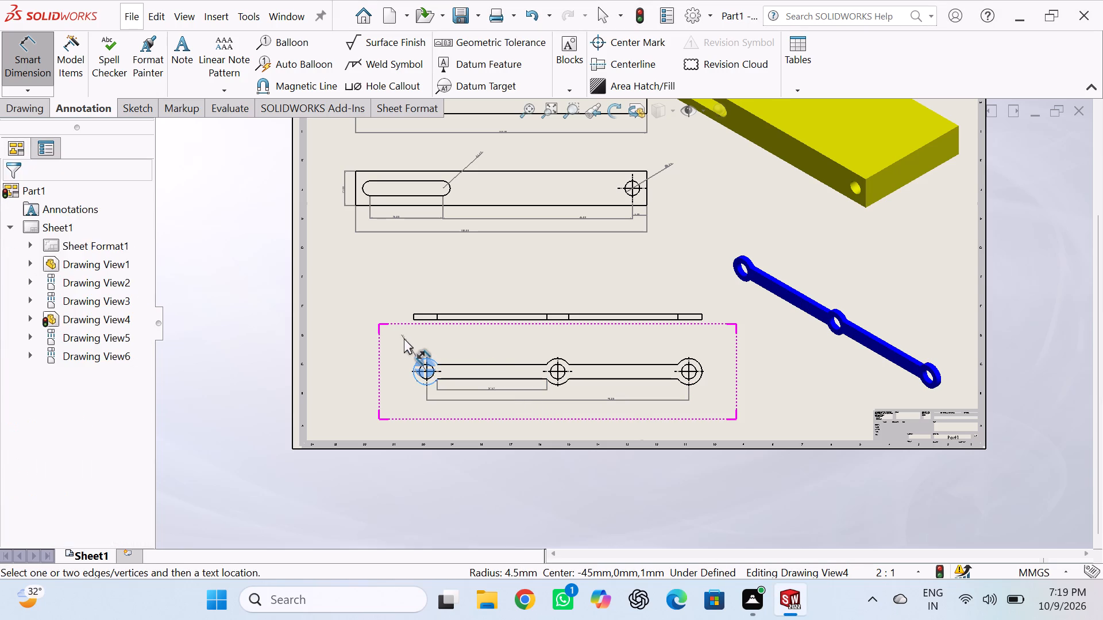
click(695, 367)
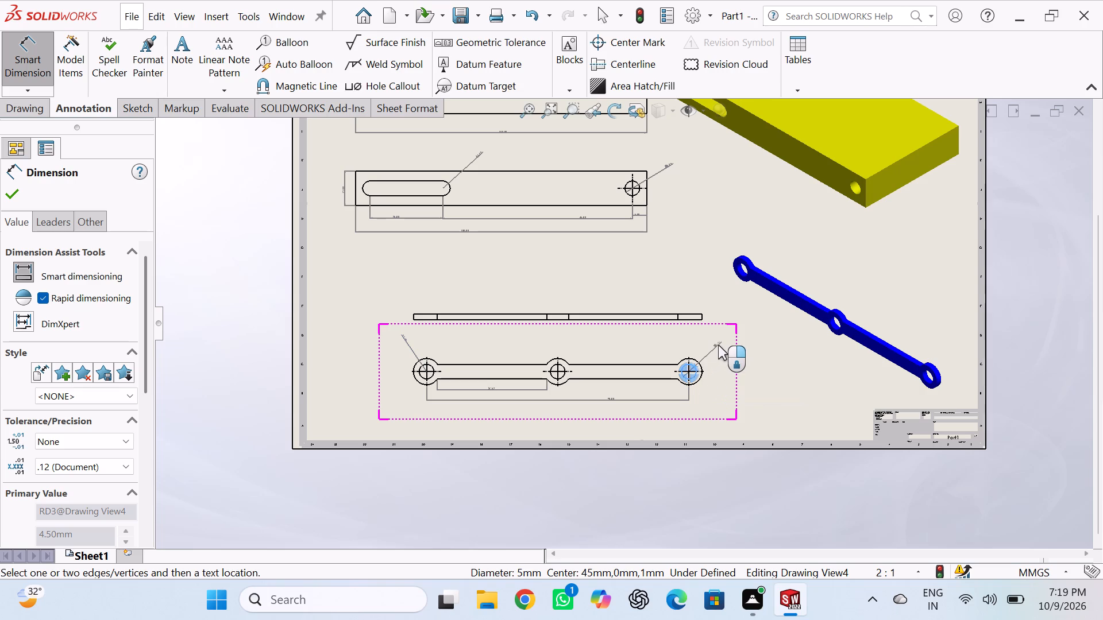
click(718, 345)
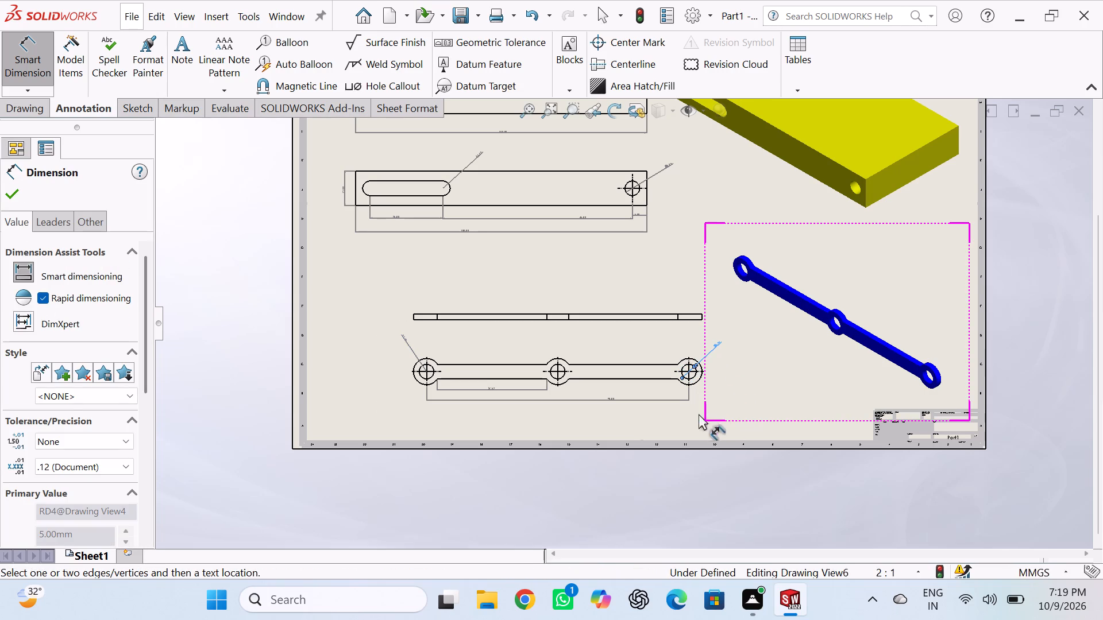
Dimension Part2's thickness in its top view, placing the dimension beyond the left end.
scroll(573, 331, down, 2)
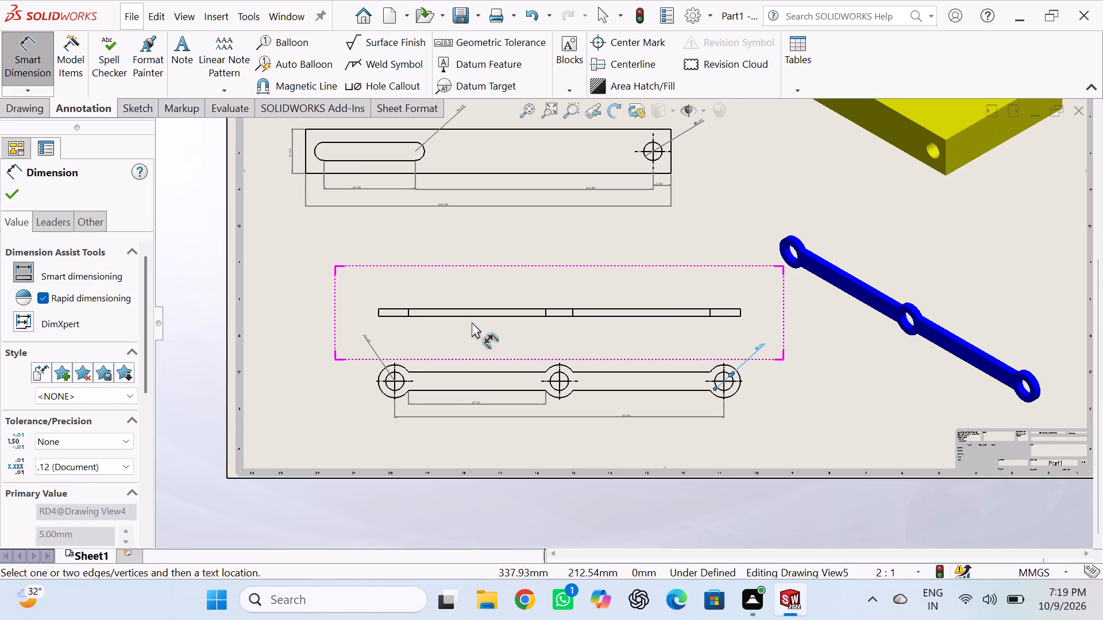
click(471, 308)
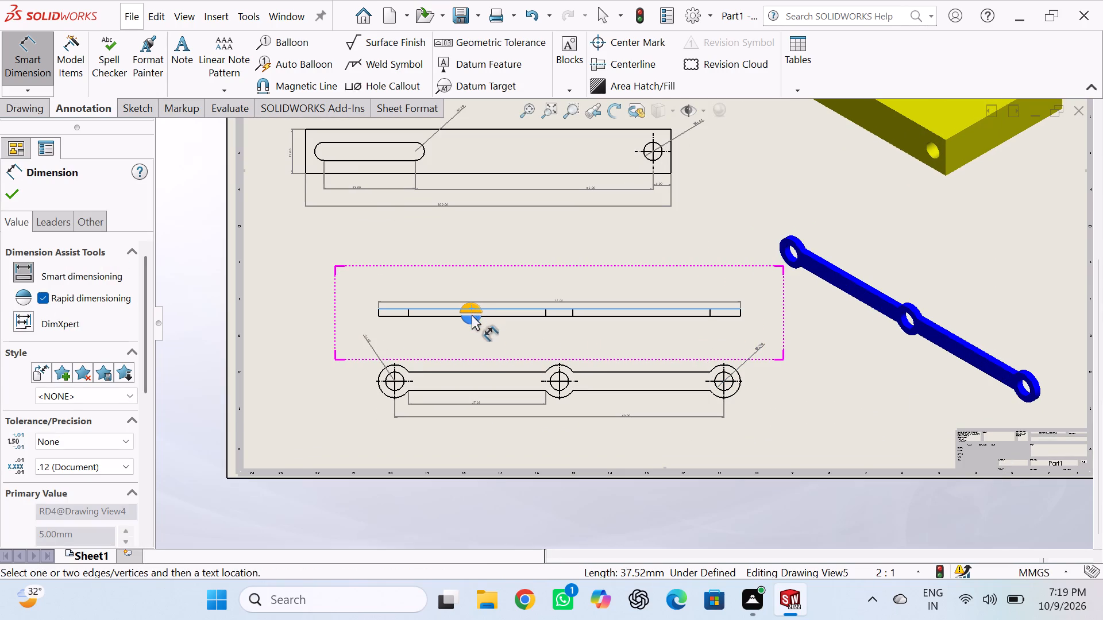
click(488, 317)
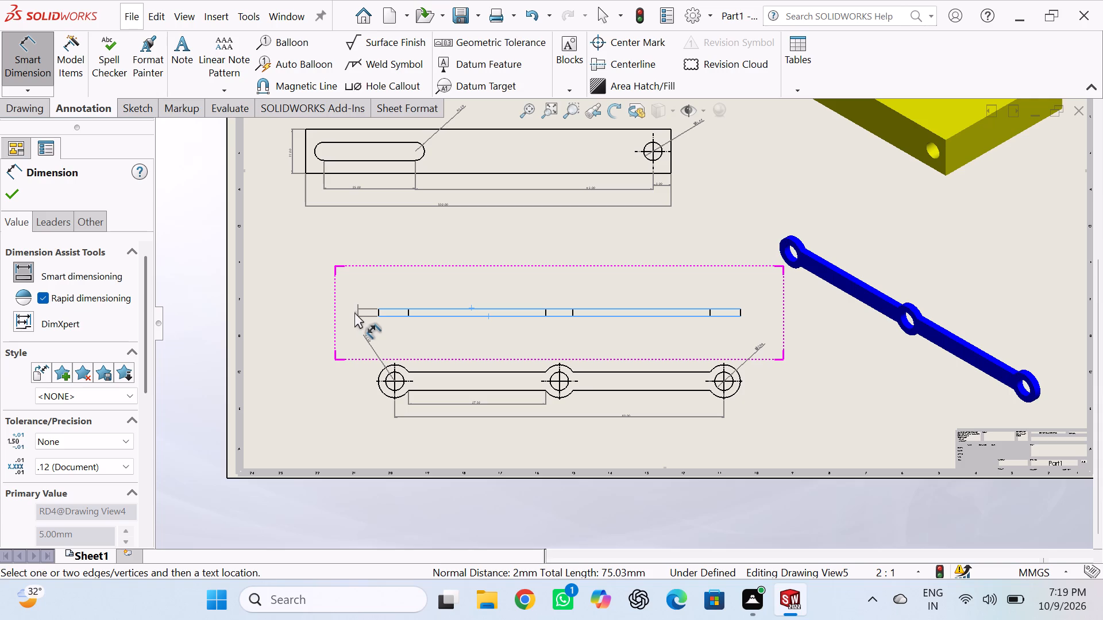
click(354, 312)
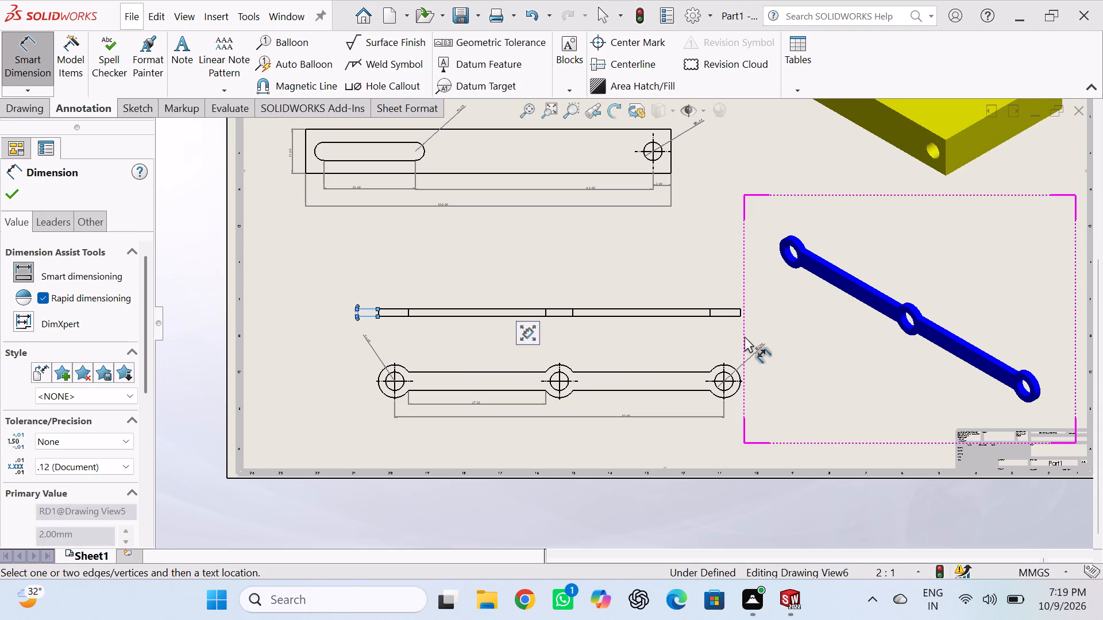
click(668, 334)
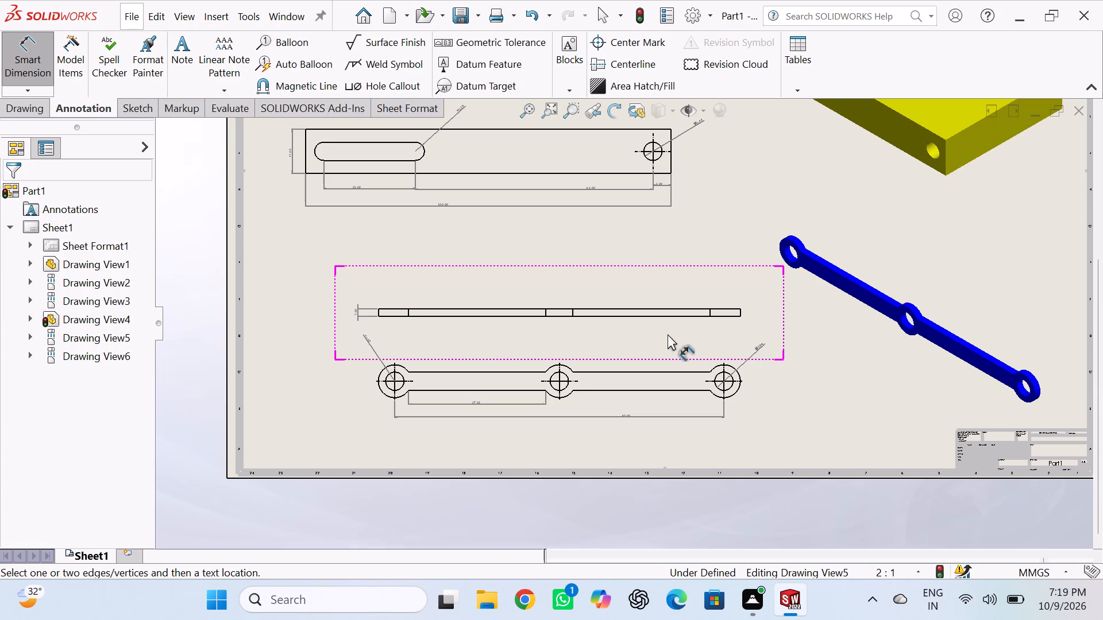
Dimension the centre distance from the left hole to the middle hole below Part2's front view.
click(395, 379)
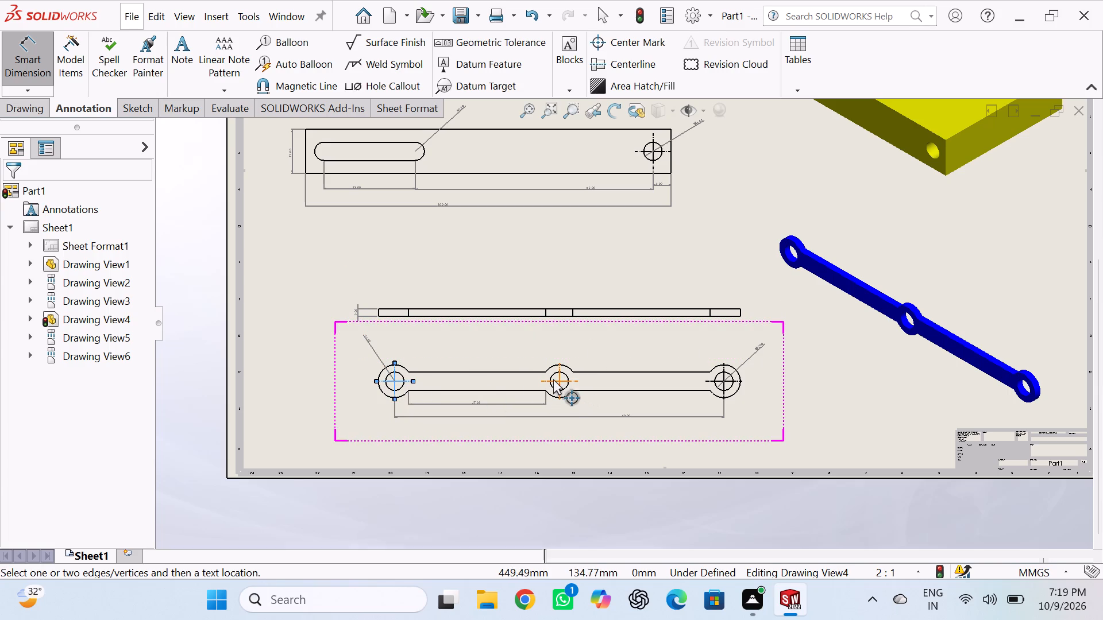
click(557, 379)
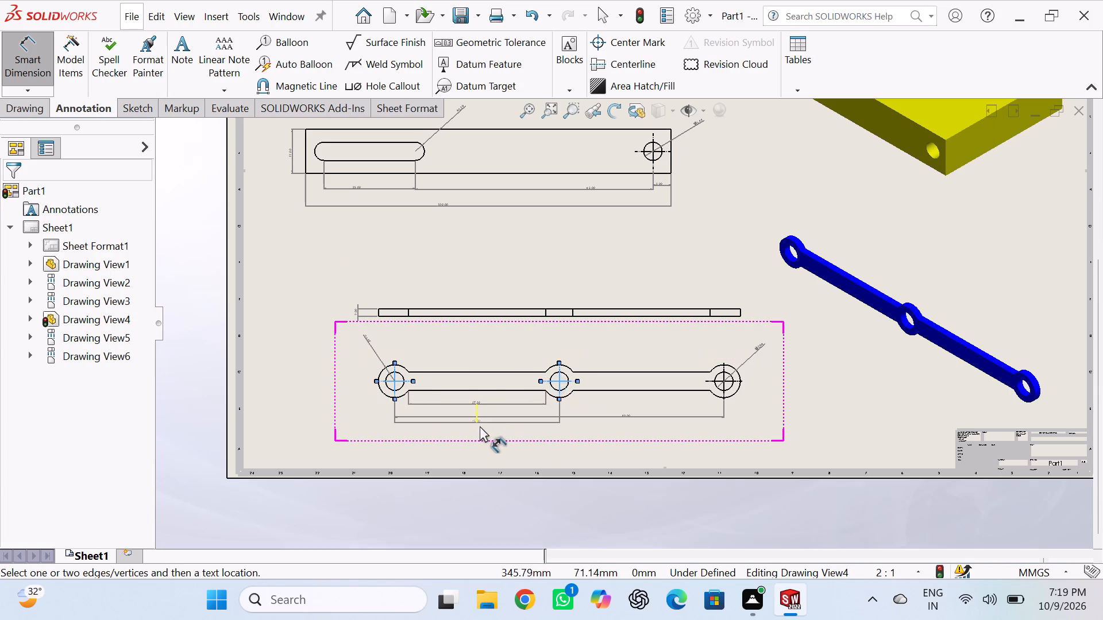
click(477, 430)
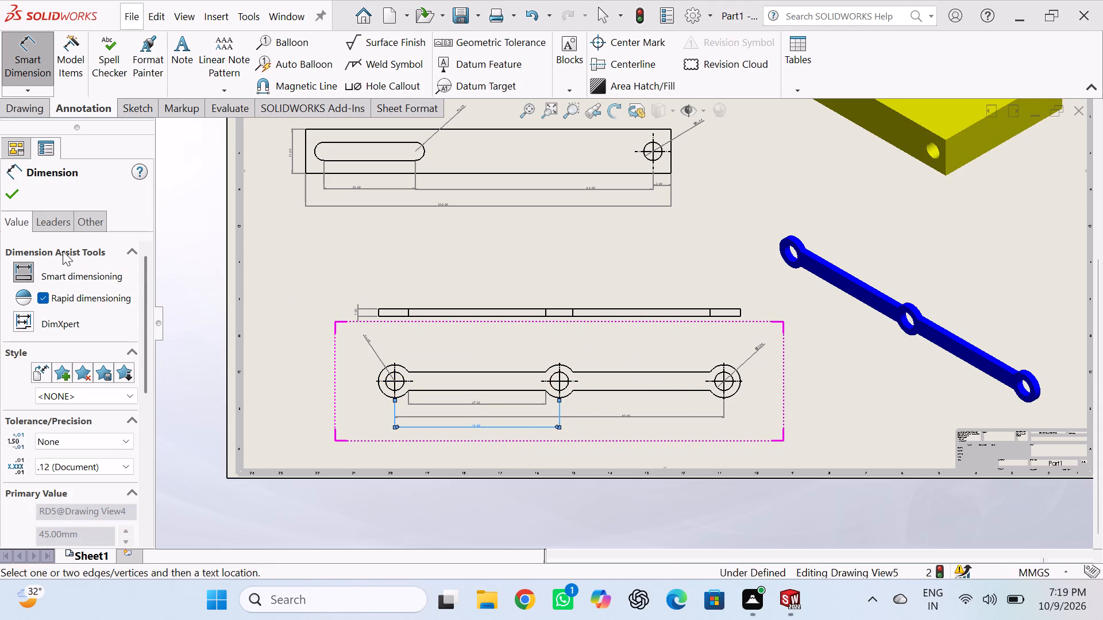
click(9, 189)
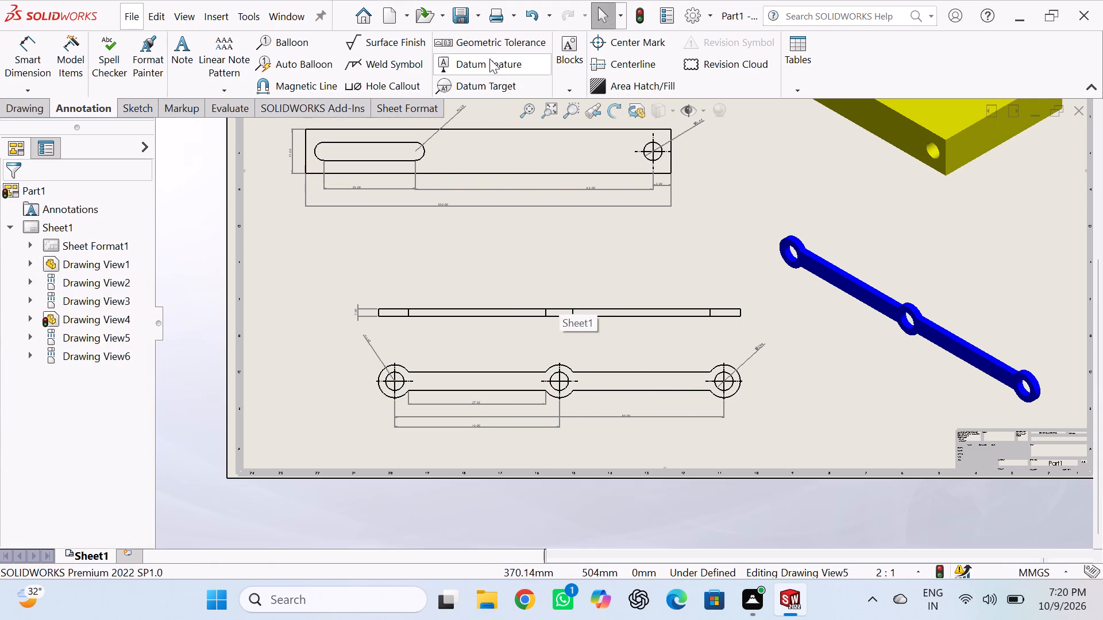
Save the drawing as Part1 in SOLIDWORKS Drawing format in the solid work parts folder.
click(479, 20)
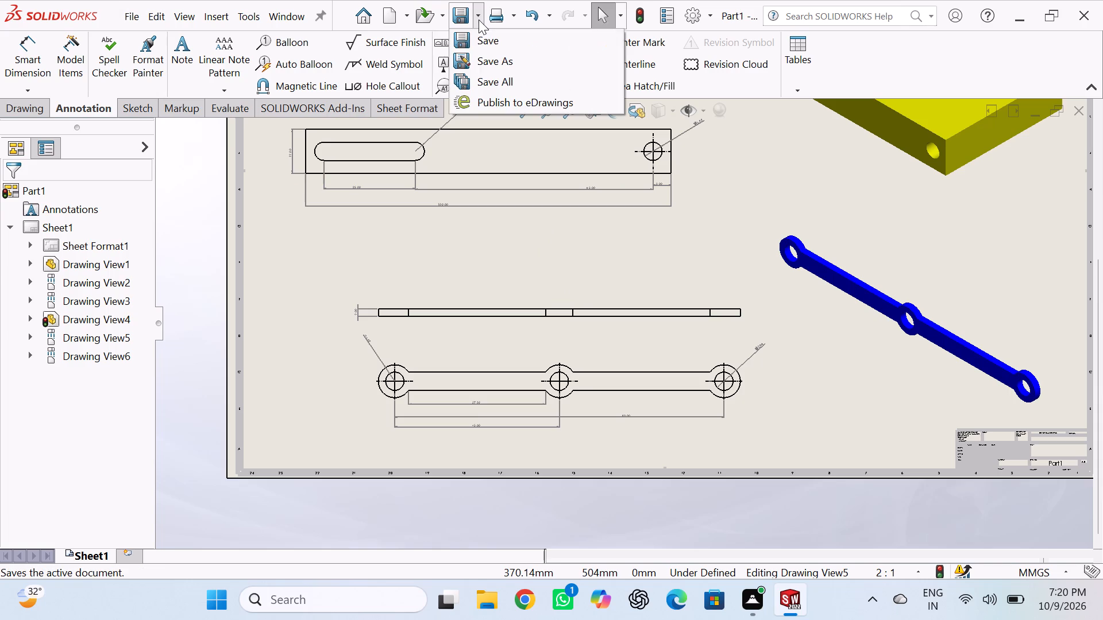
click(484, 58)
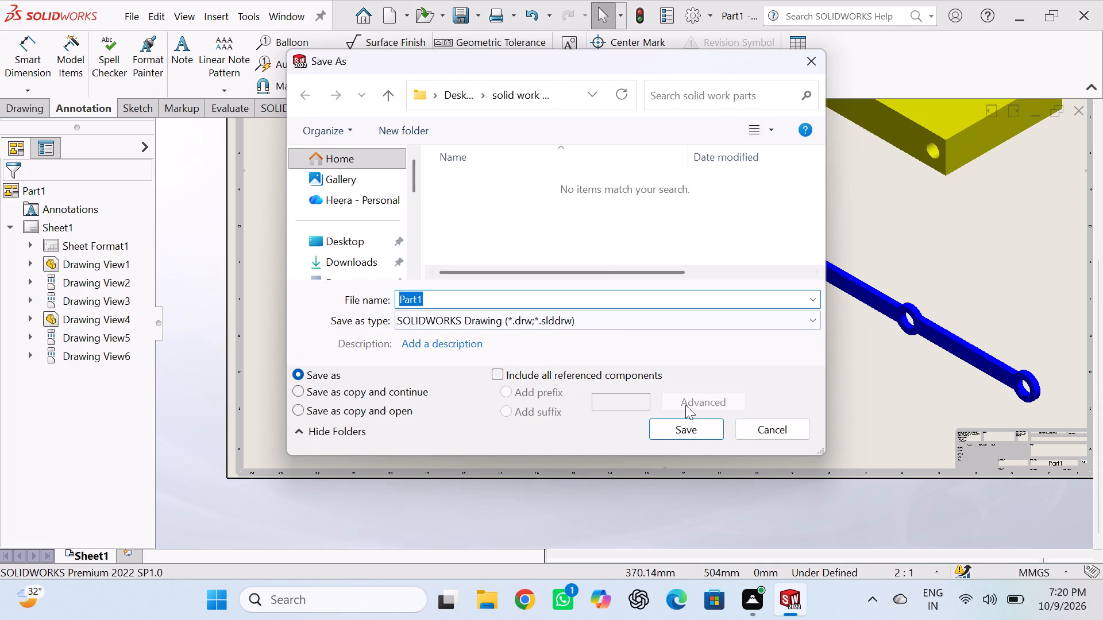
click(701, 433)
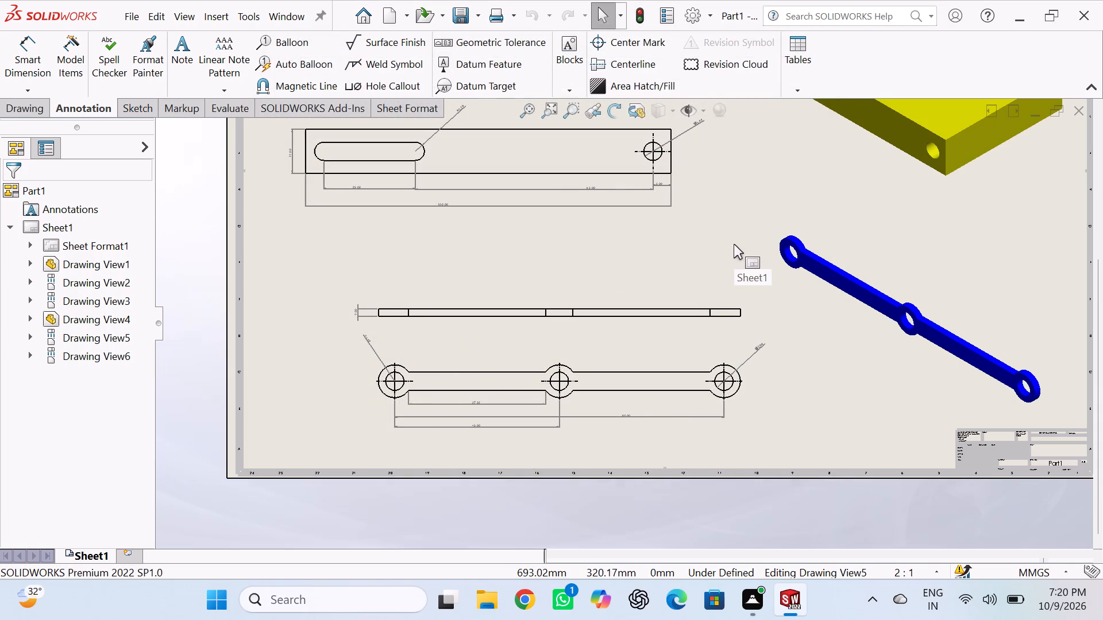
Create a new drawing document with the standard A0 (ISO) sheet format.
key(ctrl+n)
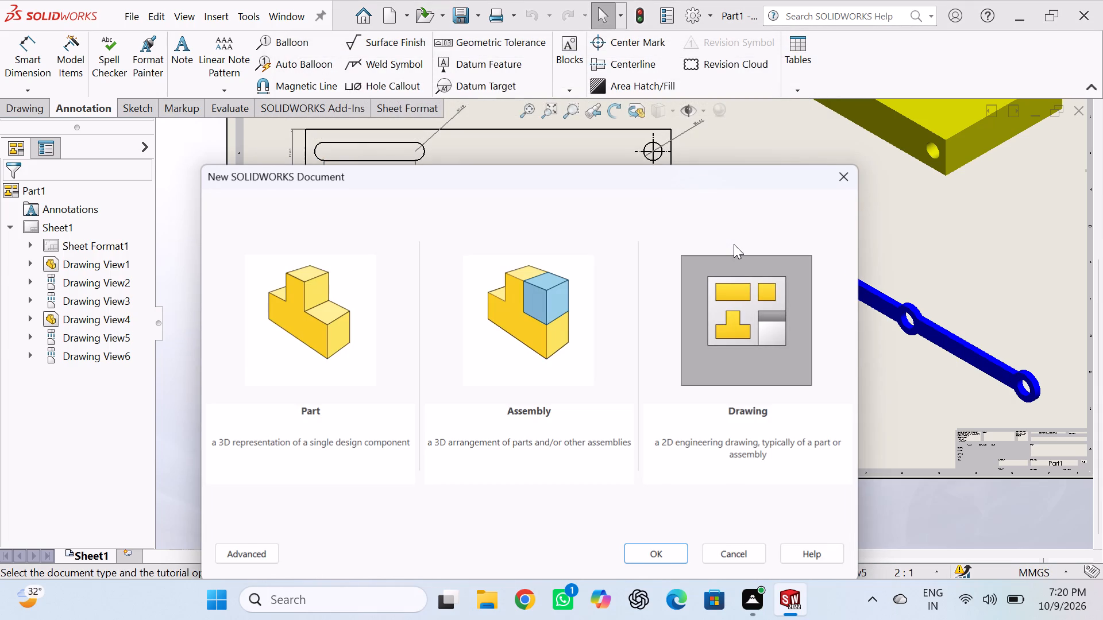
click(659, 552)
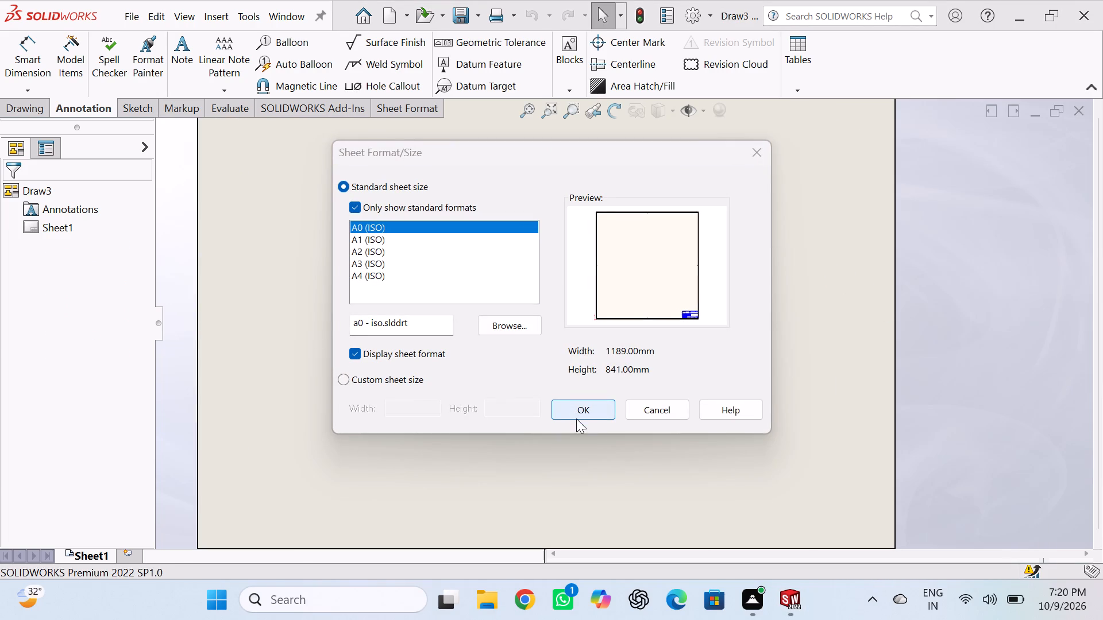
click(579, 408)
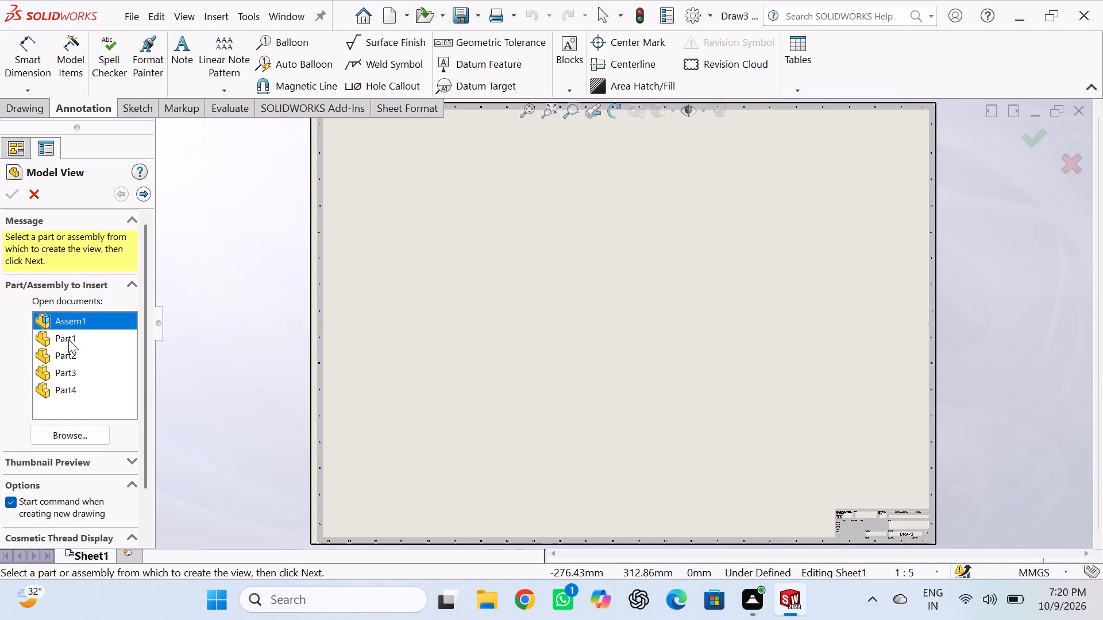
Insert a model view of Part3 showing its circular end in the upper-left area of the sheet.
click(68, 371)
click(75, 439)
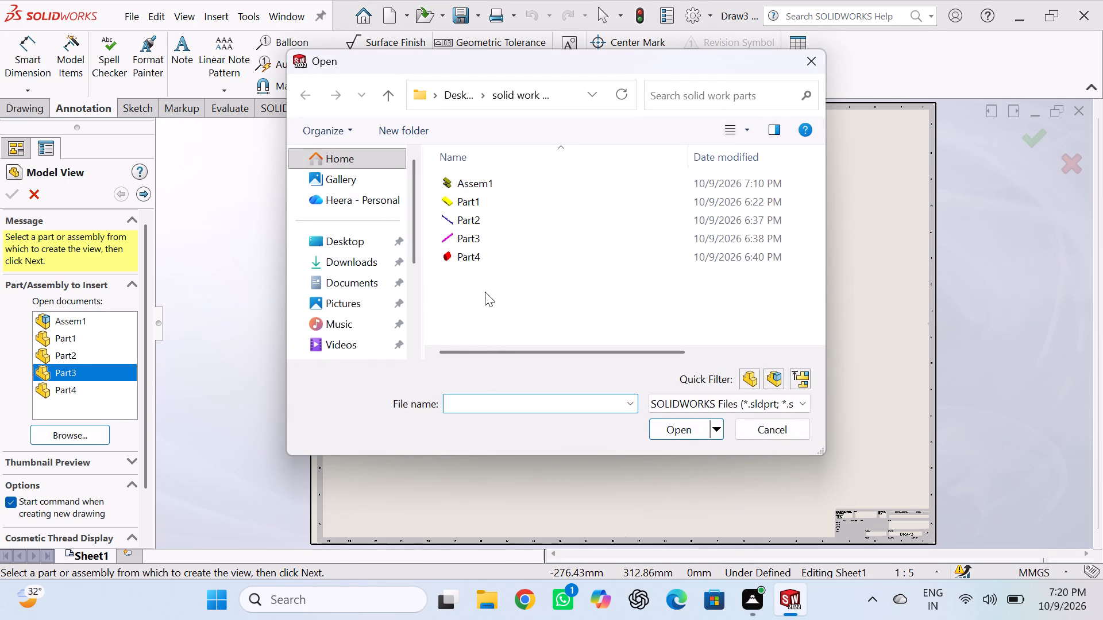
click(477, 239)
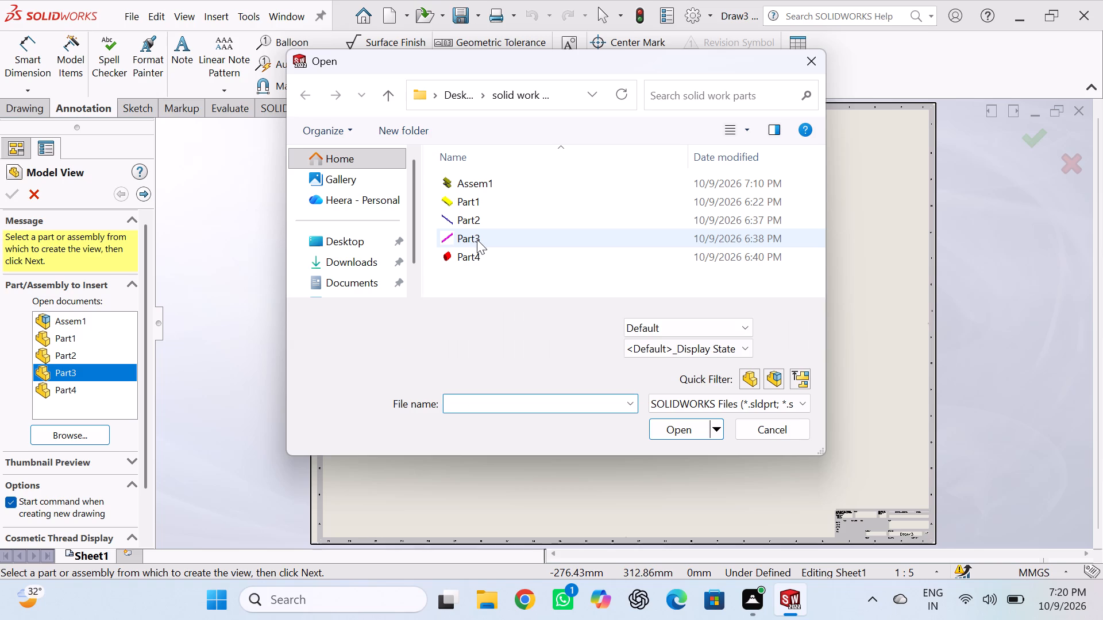
click(686, 431)
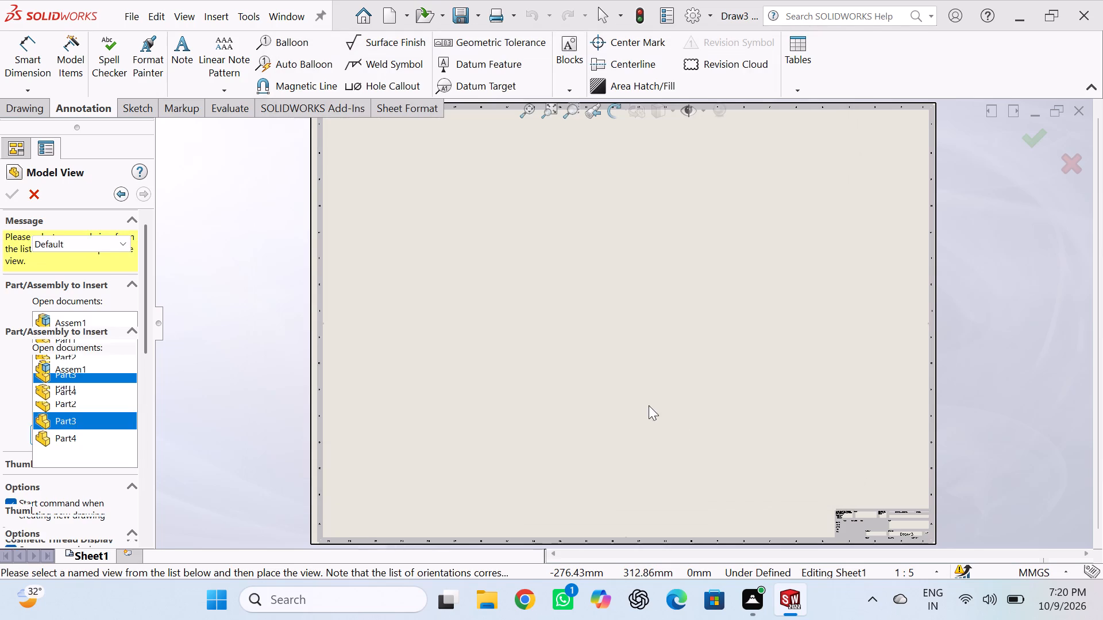
click(480, 243)
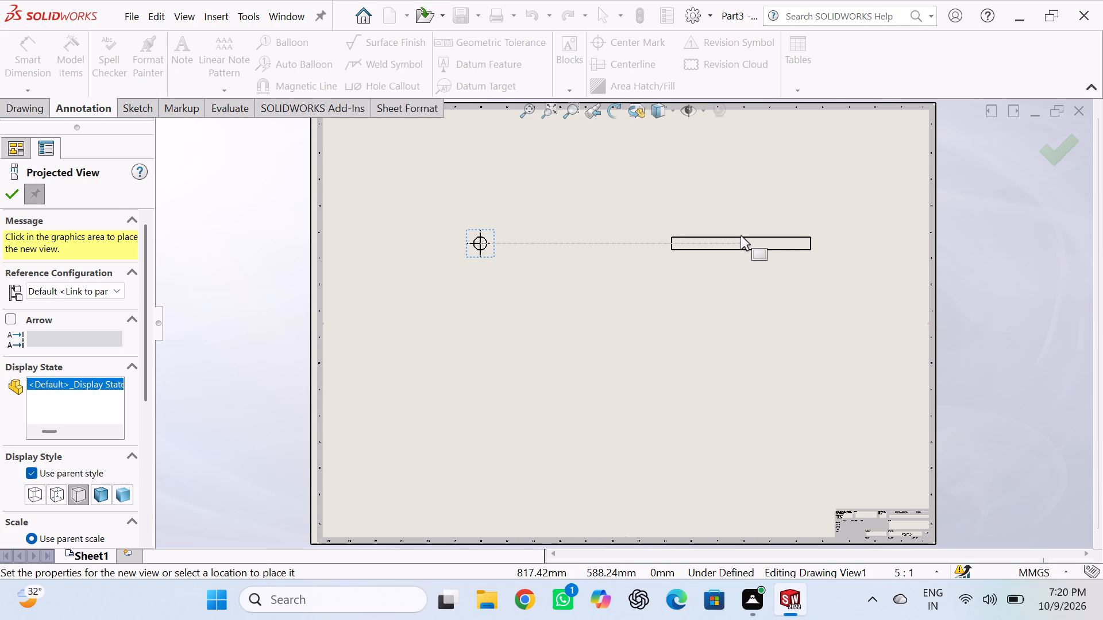
Project a side view to the right of Part3's circular end view and an isometric view near the sheet's upper-right corner.
click(592, 236)
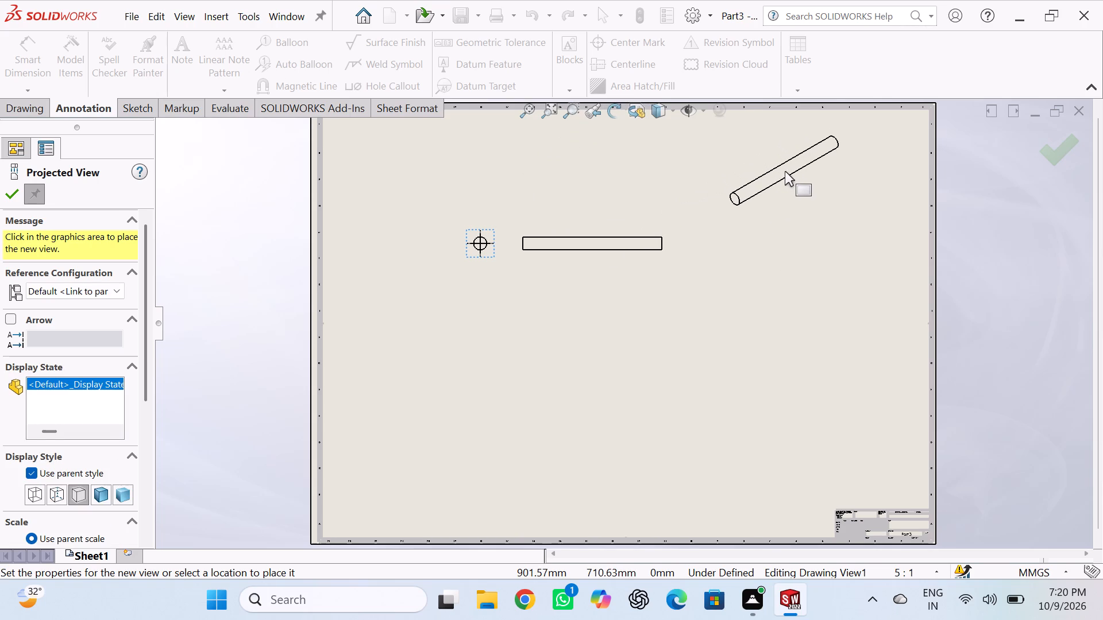
ctrl+click(785, 171)
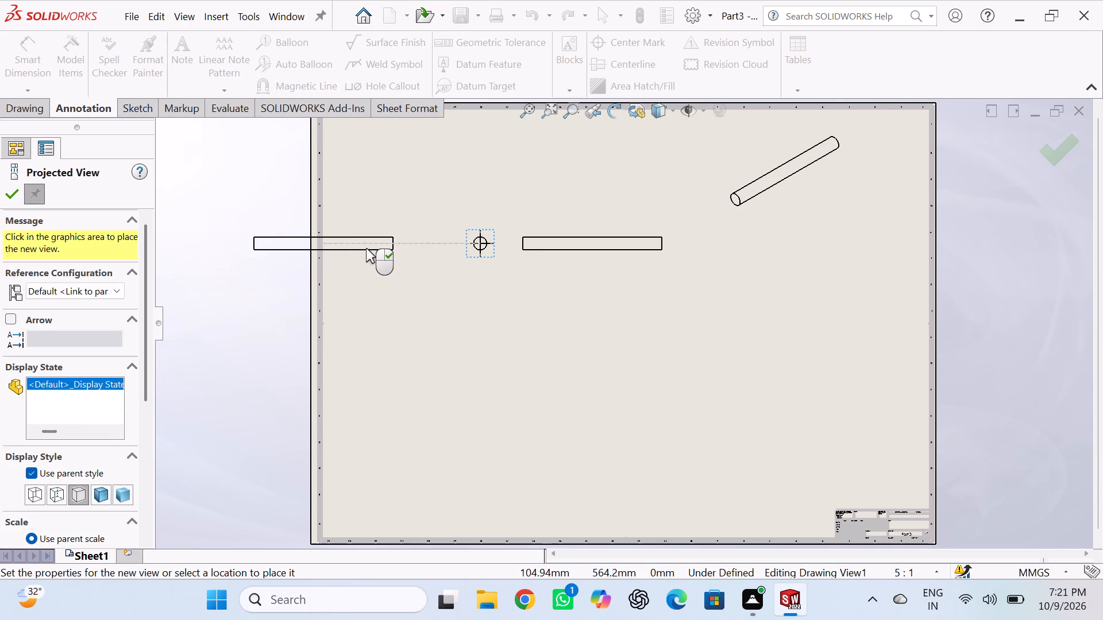
click(7, 199)
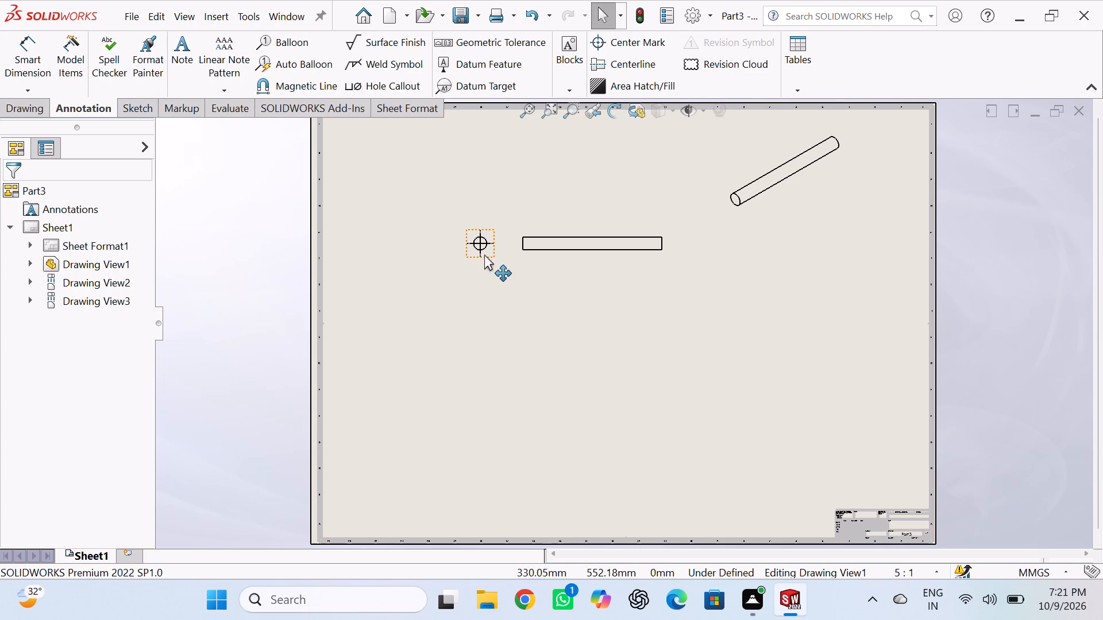
Move Part3's circular end view slightly up and closer to the sheet's left edge.
drag(484, 254, 381, 228)
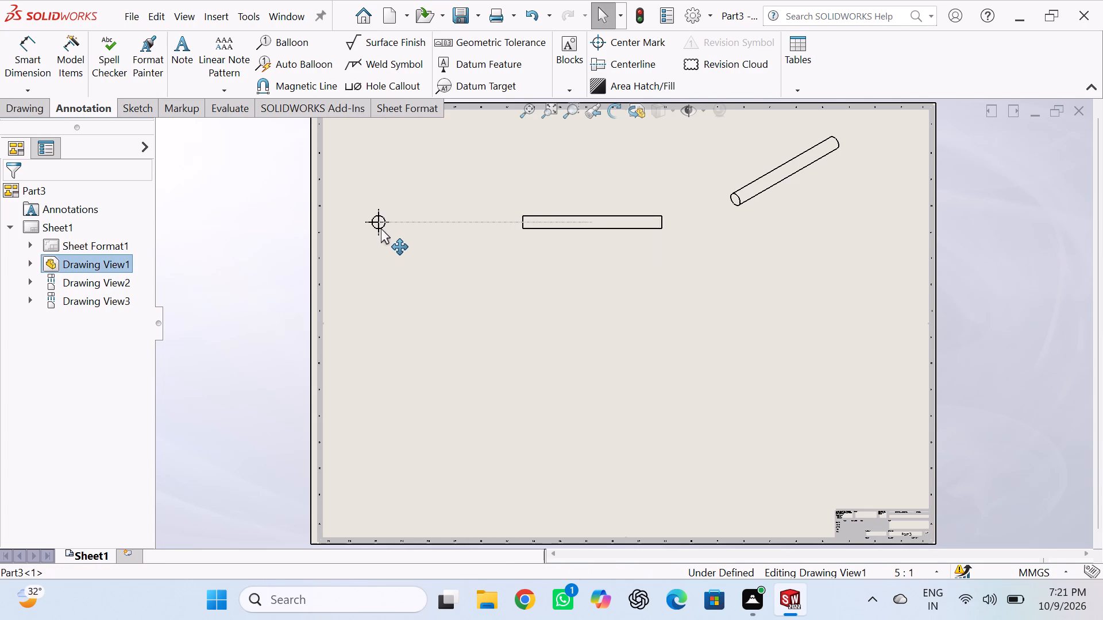
Rearrange Part3's orthographic views lower on the sheet, placing the circular end view just to the right of the long side view.
drag(381, 228, 510, 234)
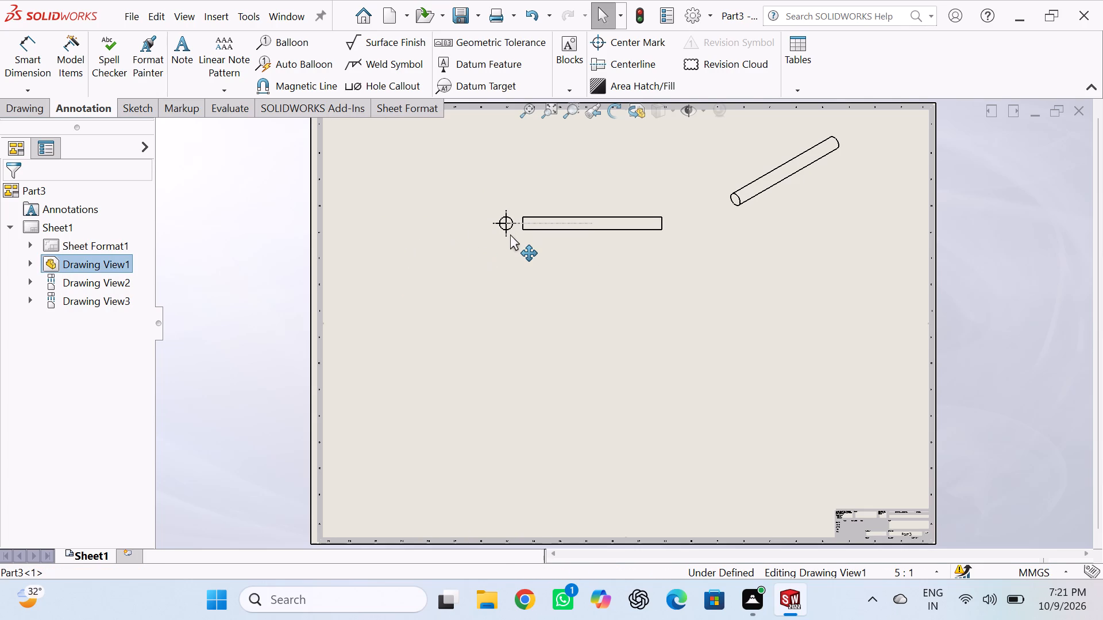
drag(510, 234, 503, 234)
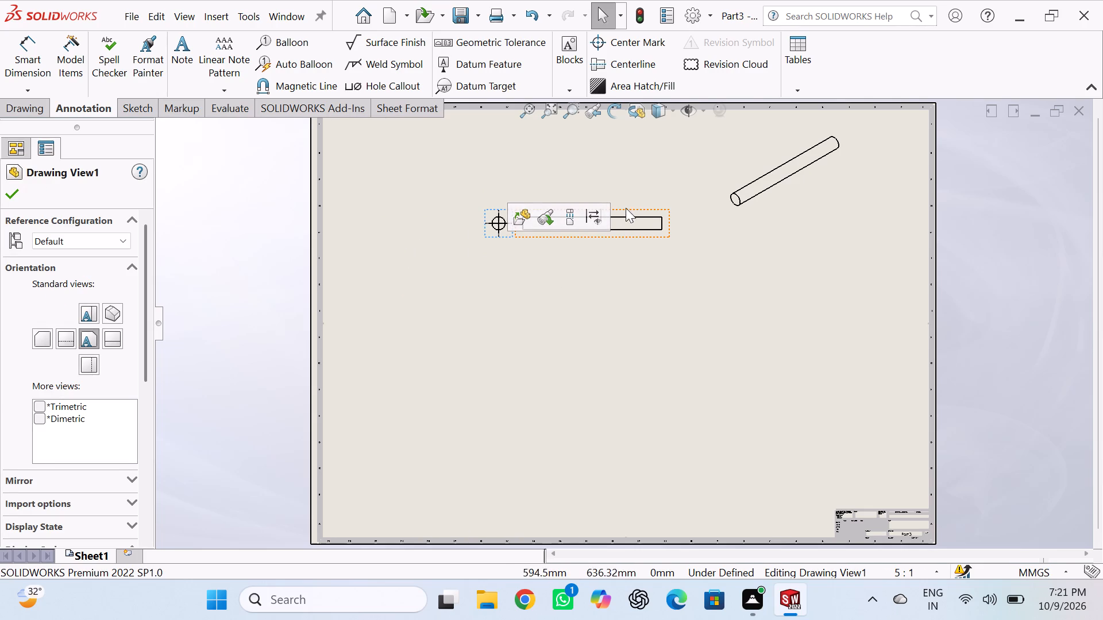
drag(635, 207, 655, 195)
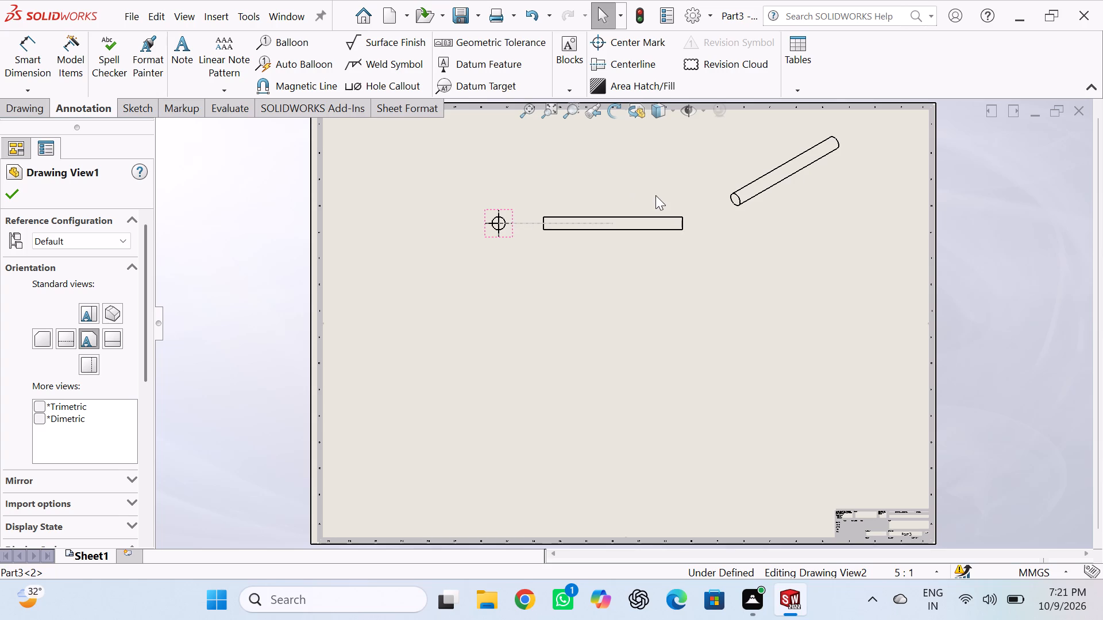
drag(655, 195, 652, 195)
drag(508, 208, 507, 208)
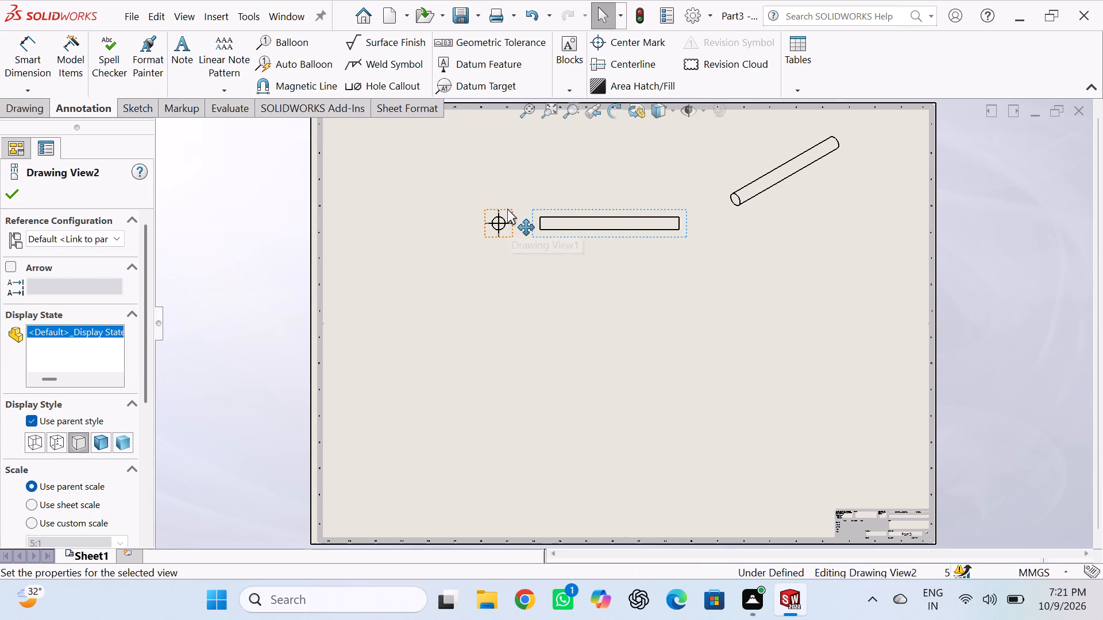
drag(507, 208, 490, 243)
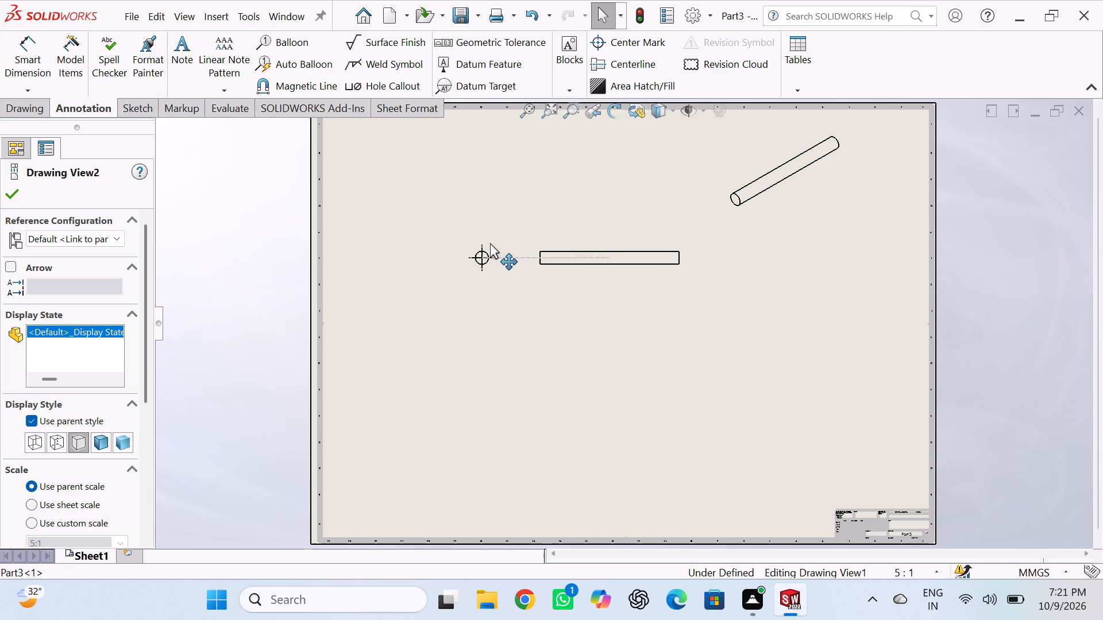
drag(490, 243, 735, 264)
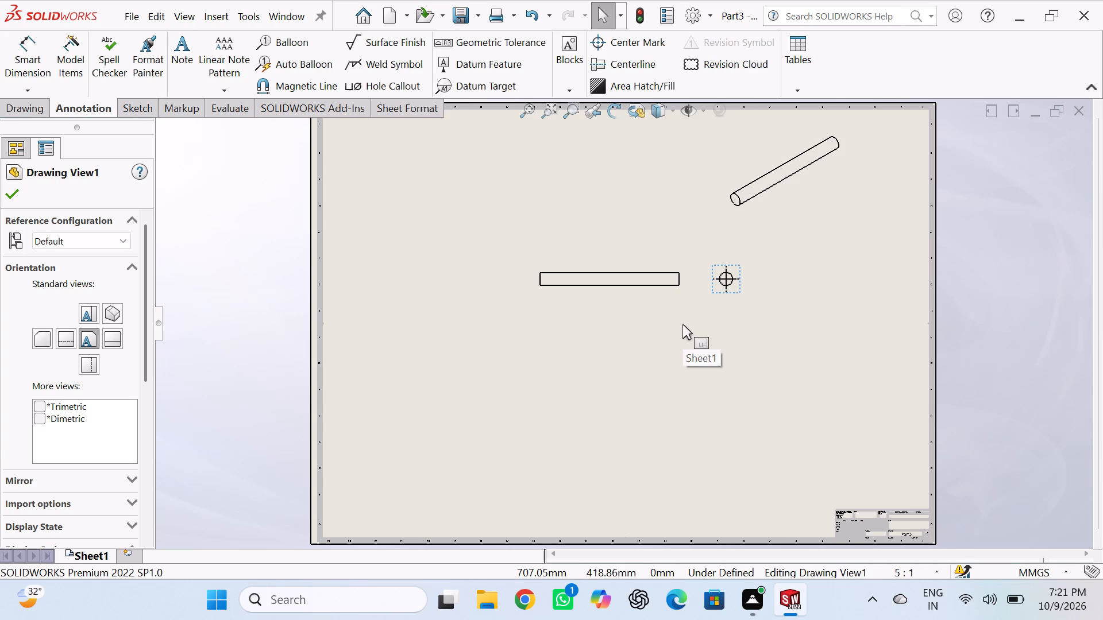
Set the display style of Part3's isometric view to Shaded.
click(793, 188)
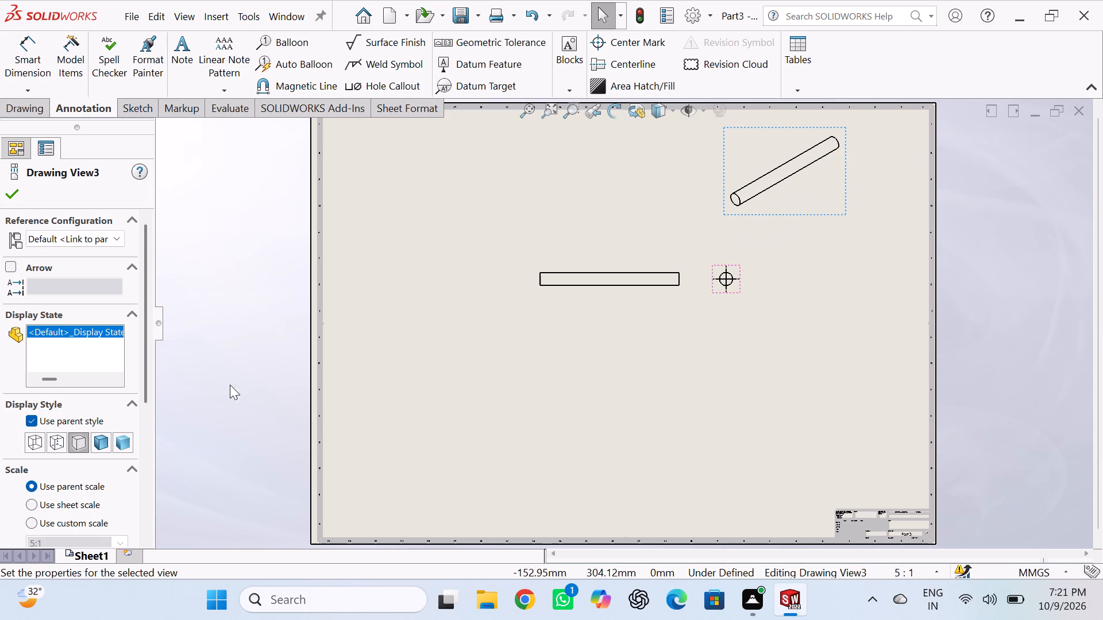
click(124, 444)
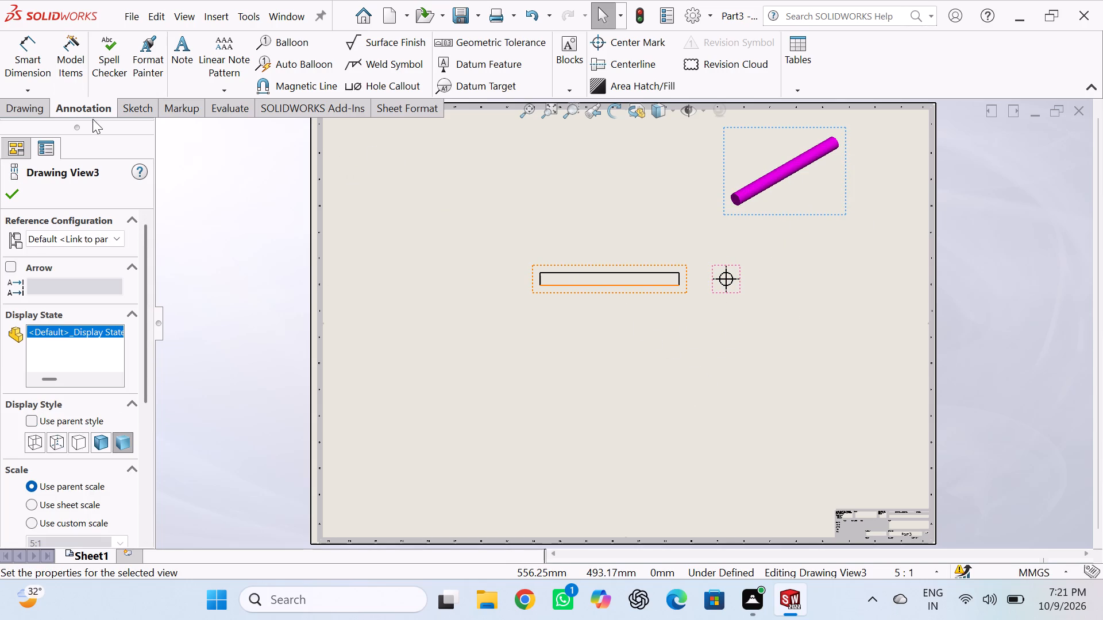
Dimension the rod's length just below the side view and its diameter beside the circular end view.
click(33, 47)
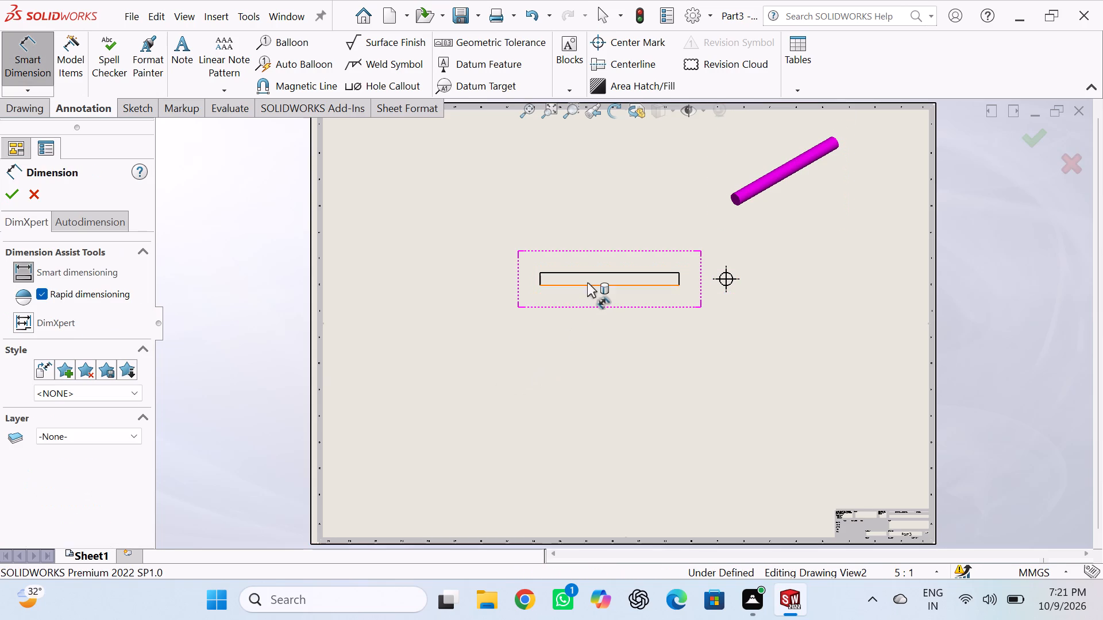
click(591, 284)
click(595, 294)
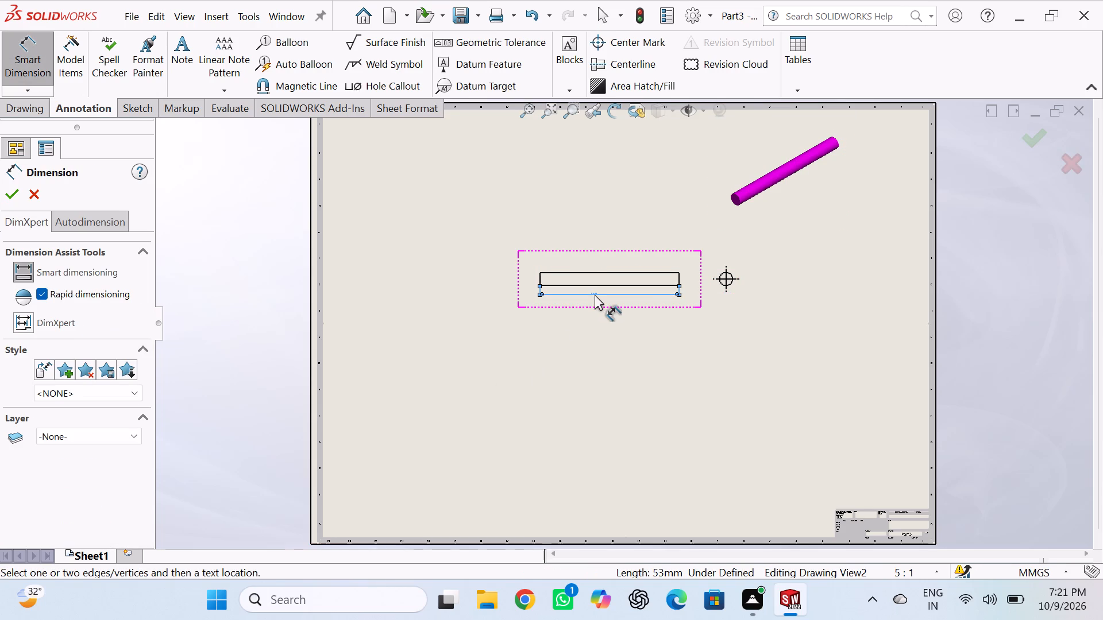
click(731, 284)
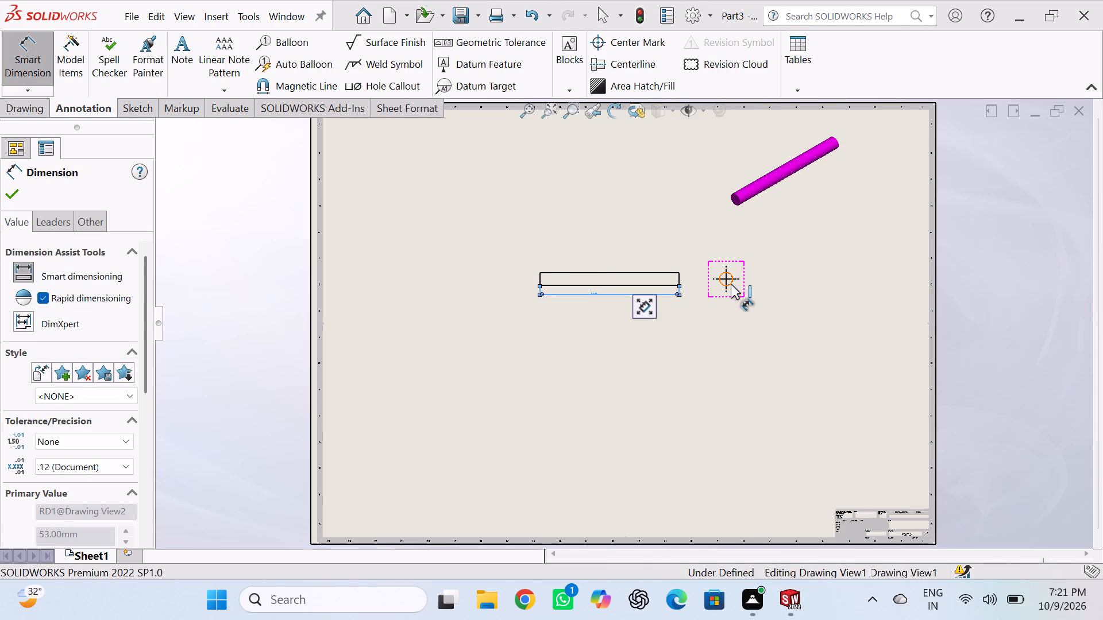
click(740, 296)
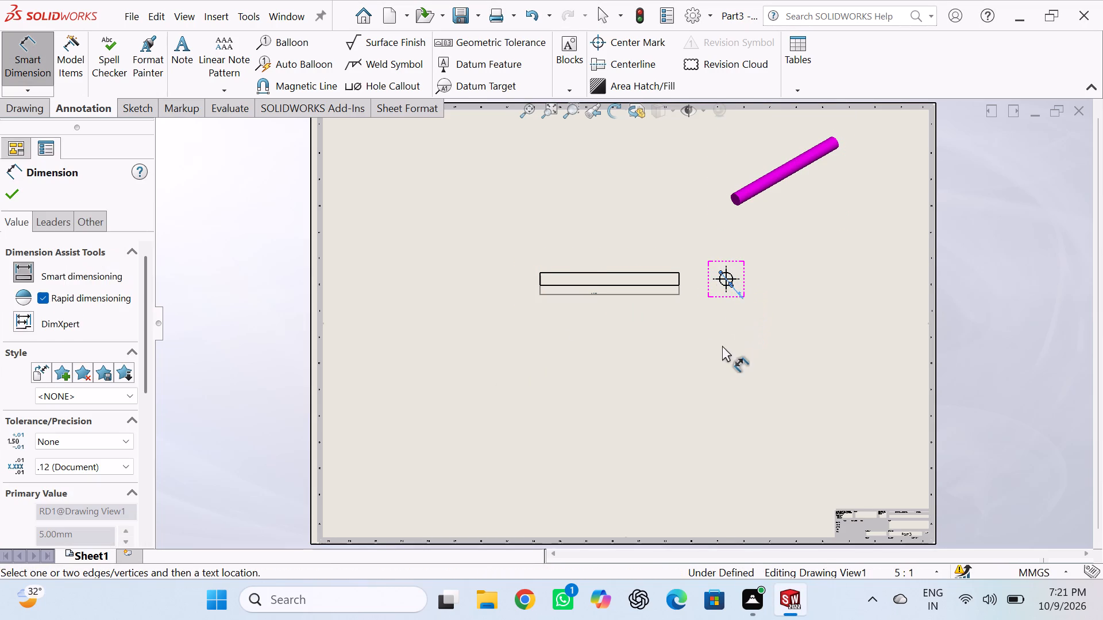
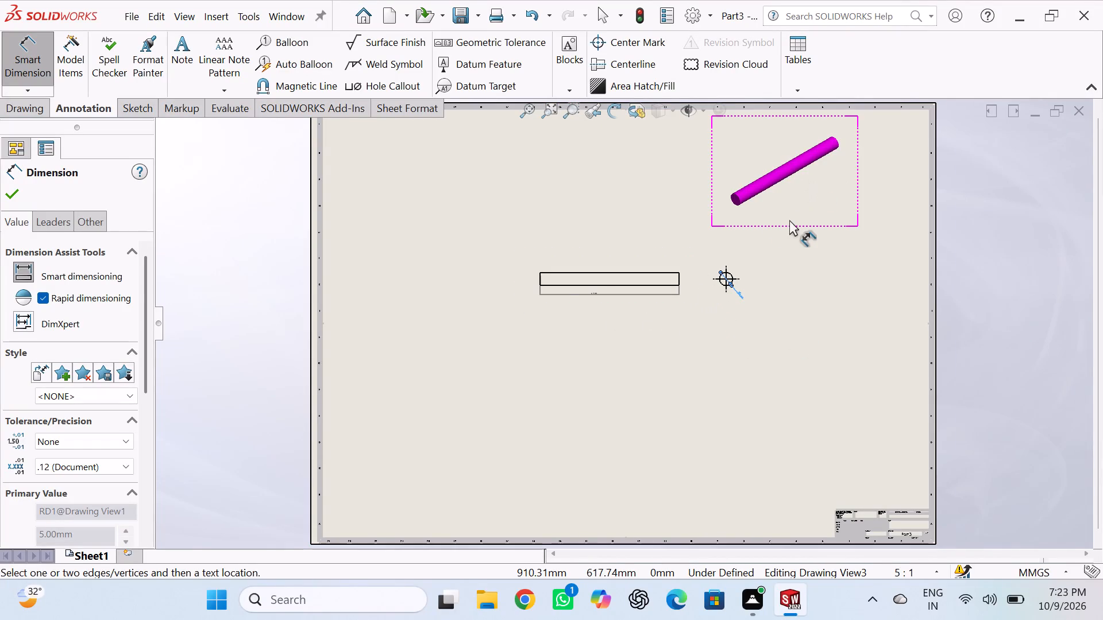
Move Part3's isometric view slightly lower on the sheet, closer to the circular end view.
drag(789, 220, 807, 255)
click(807, 255)
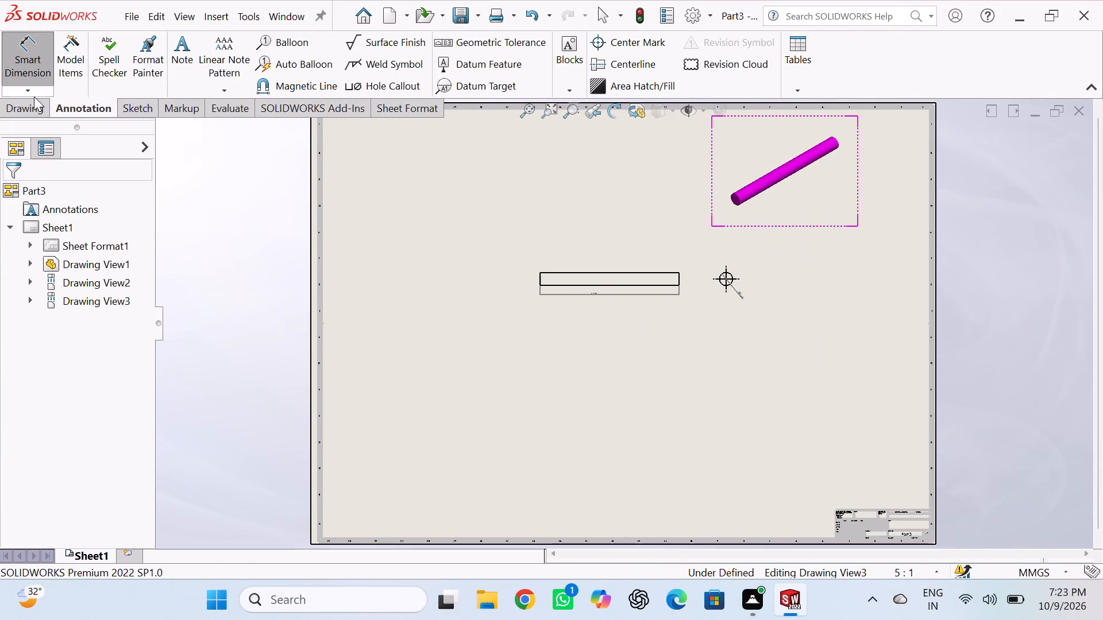
key(Escape)
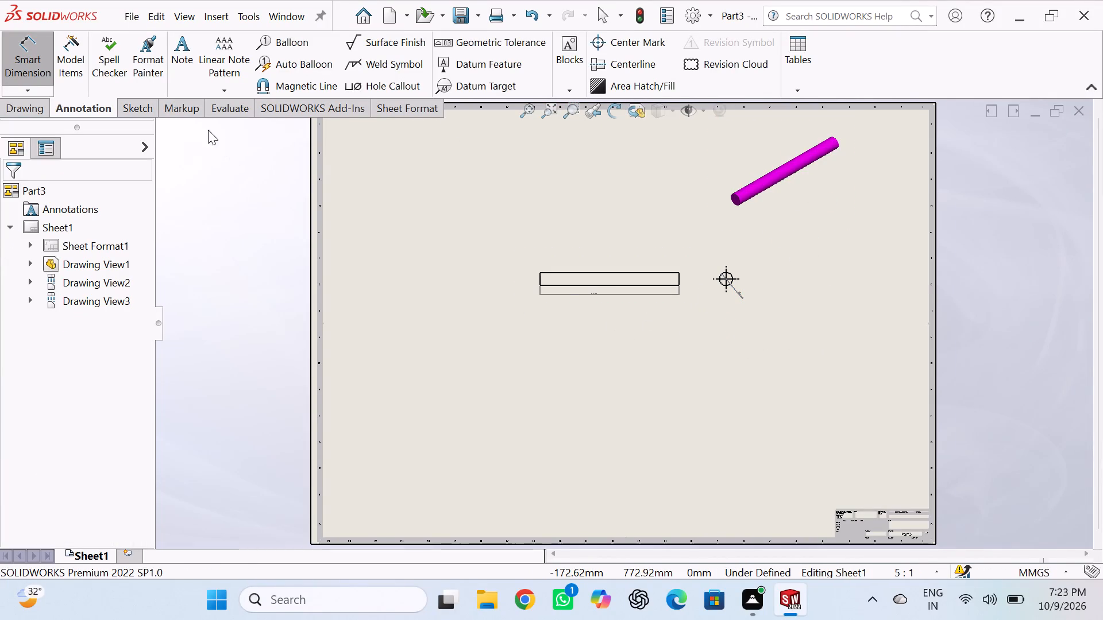
drag(773, 216, 784, 243)
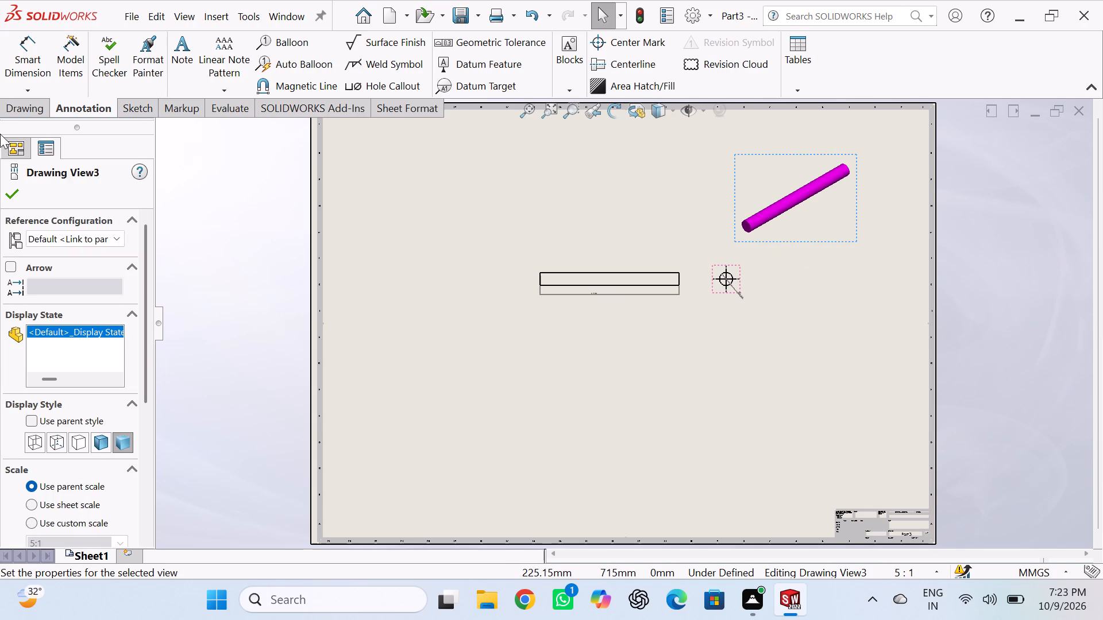
click(11, 194)
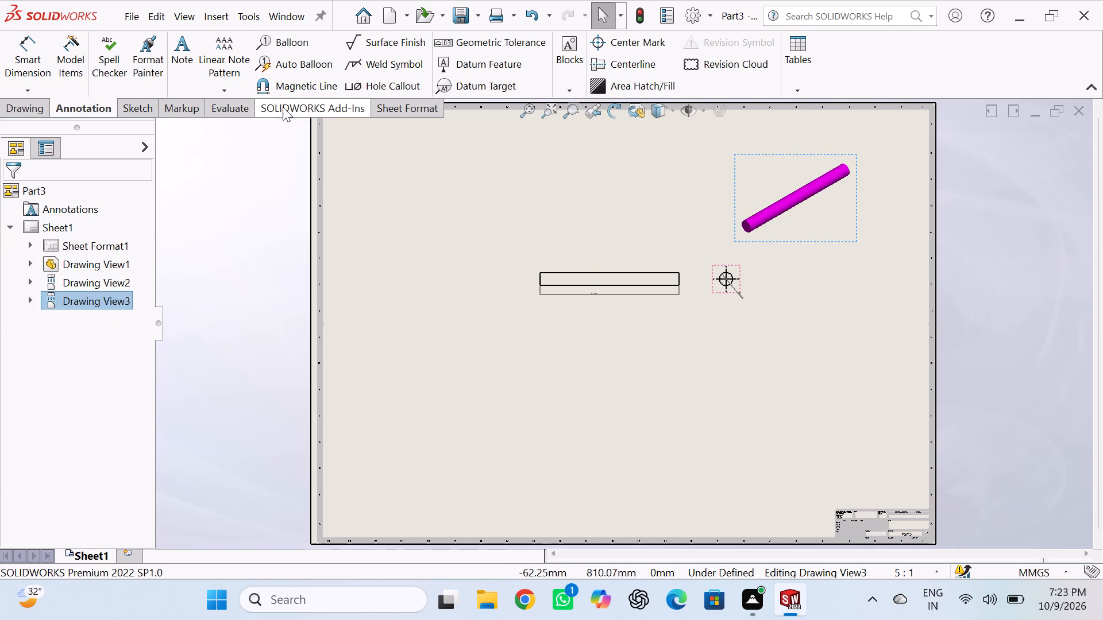
Insert Part4's circular front view below Part3's side view, with a projected square side view beside it and an isometric view diagonally above.
click(64, 59)
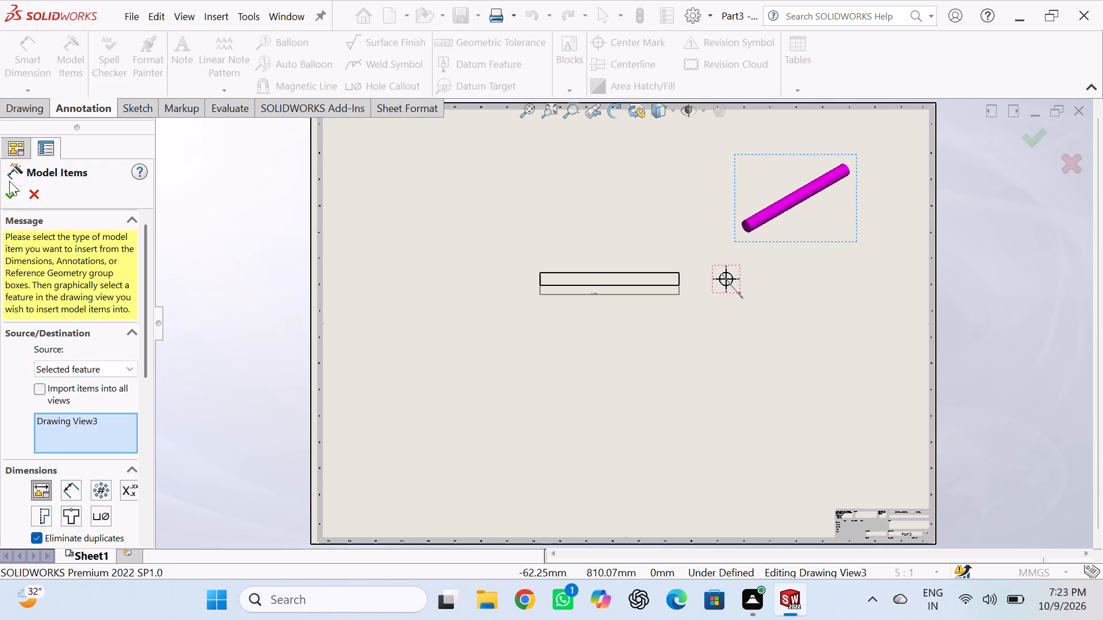
click(26, 195)
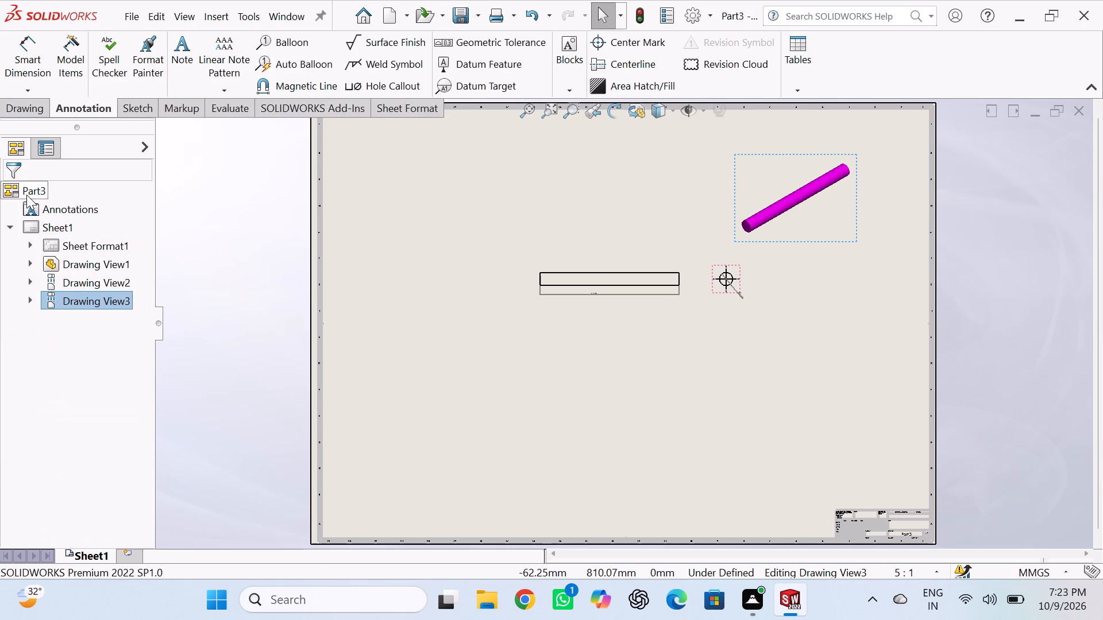
click(32, 111)
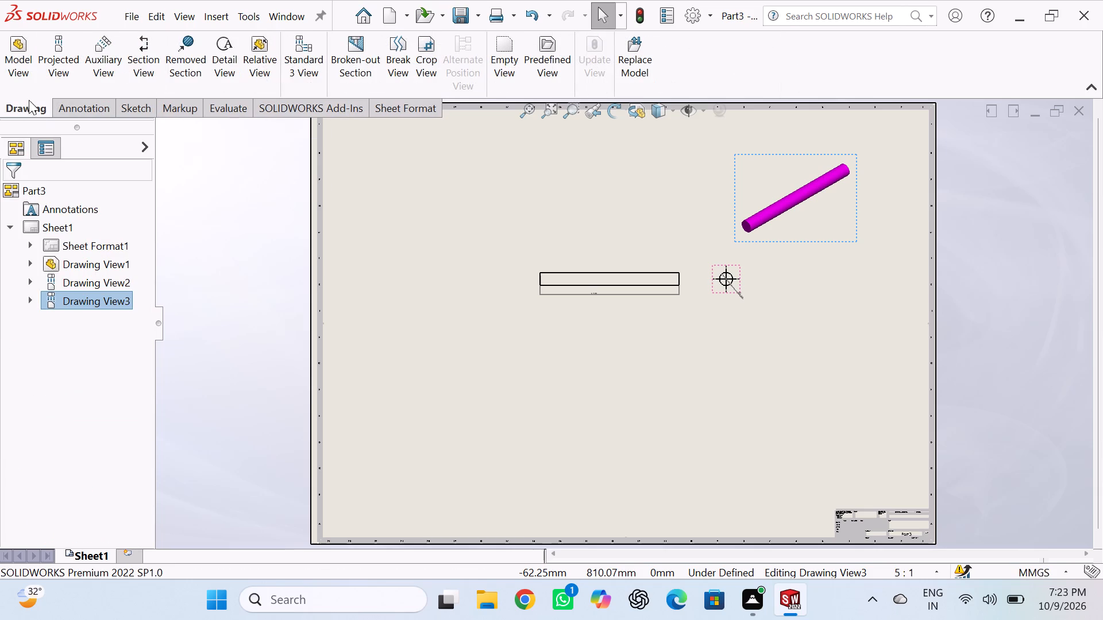
click(16, 76)
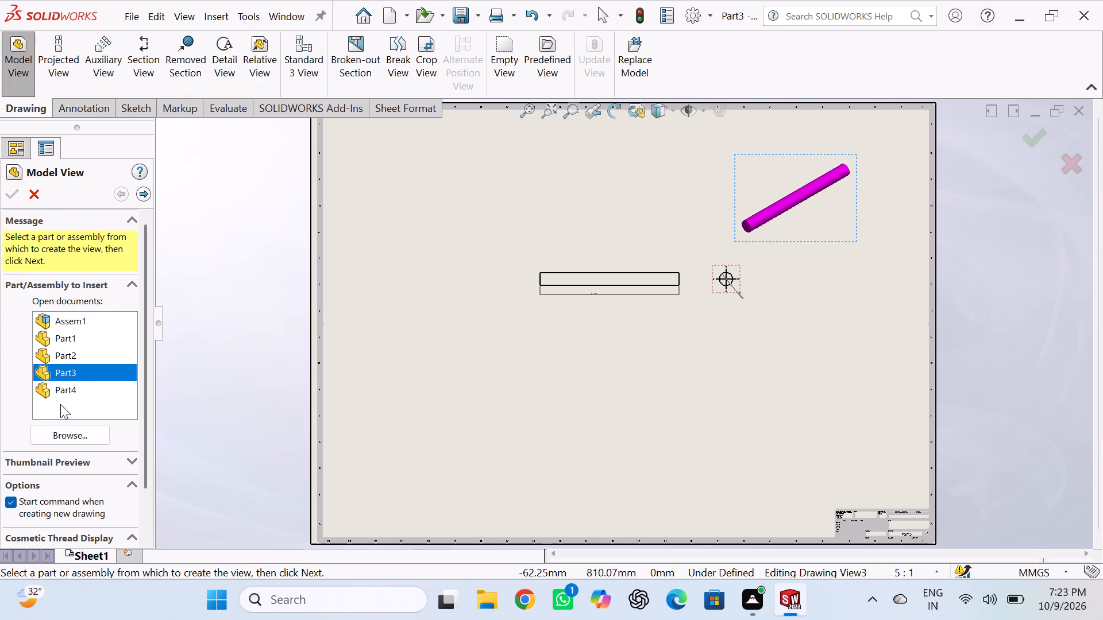
click(70, 390)
click(70, 431)
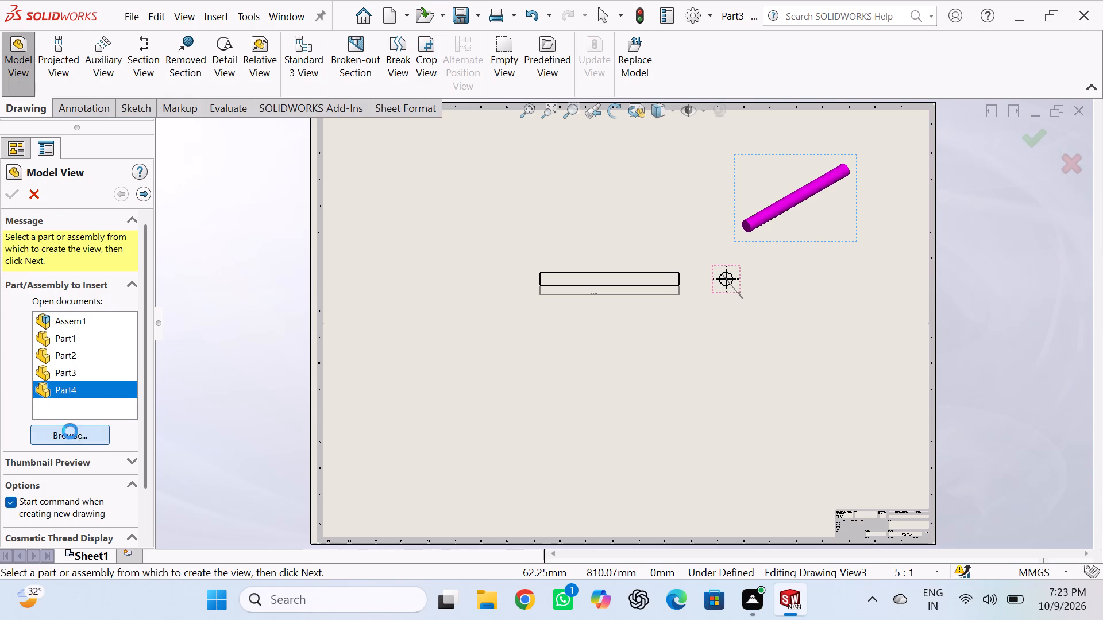
click(465, 253)
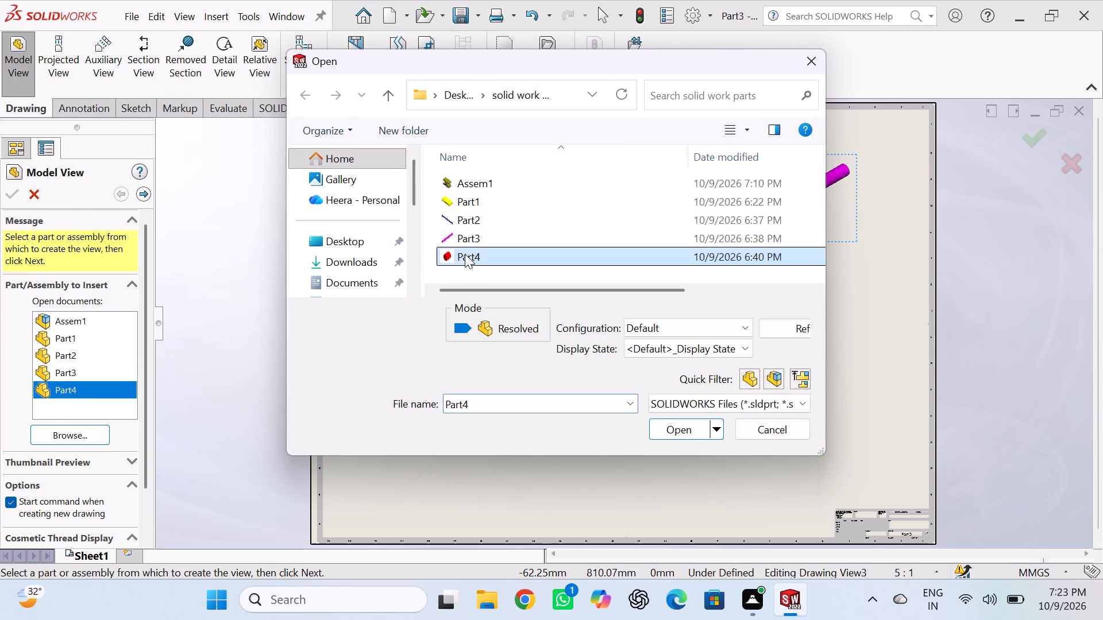
click(670, 425)
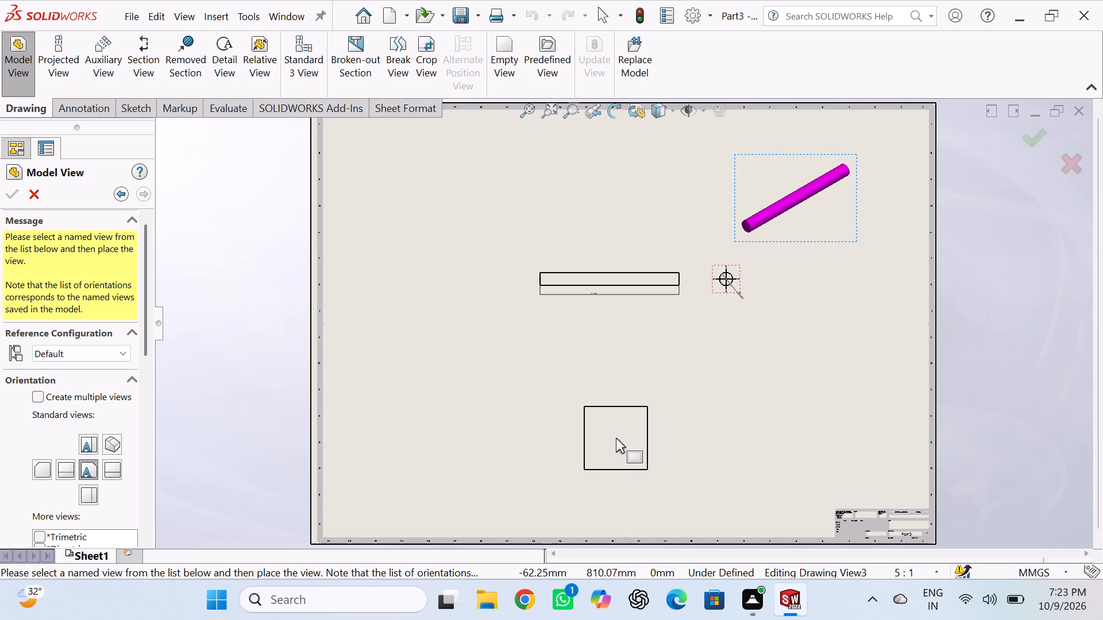
click(616, 438)
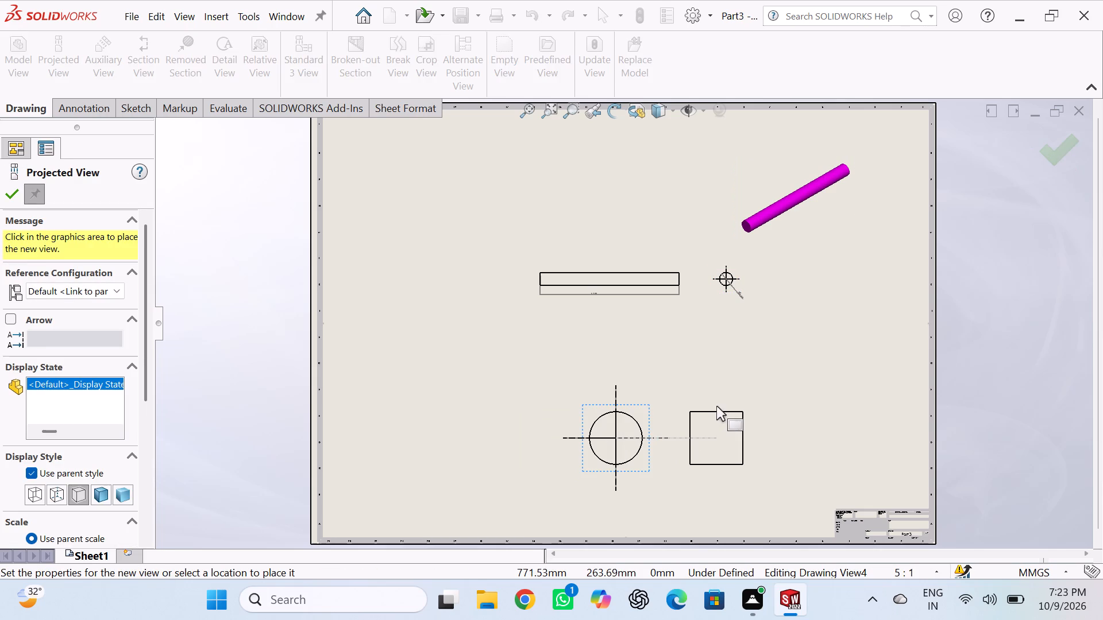
click(719, 414)
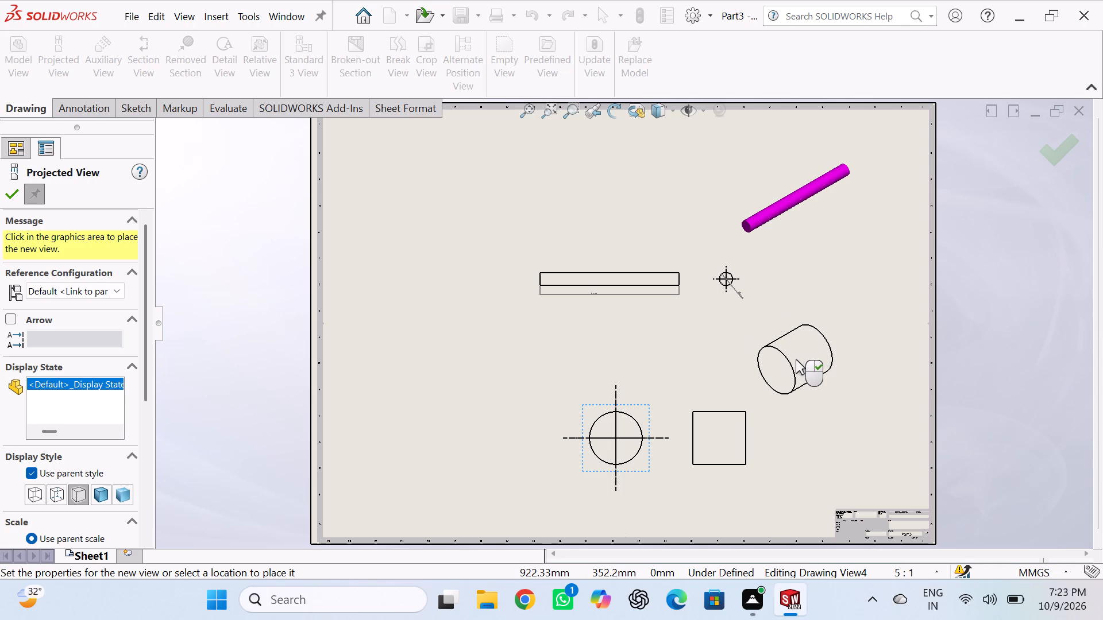
click(796, 359)
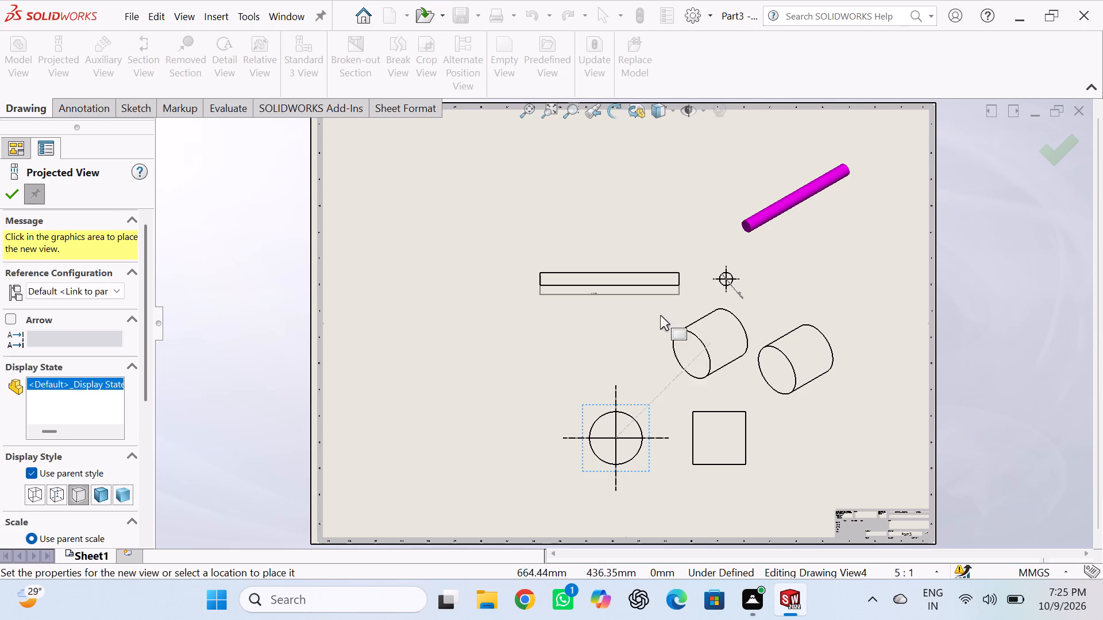
key(Escape)
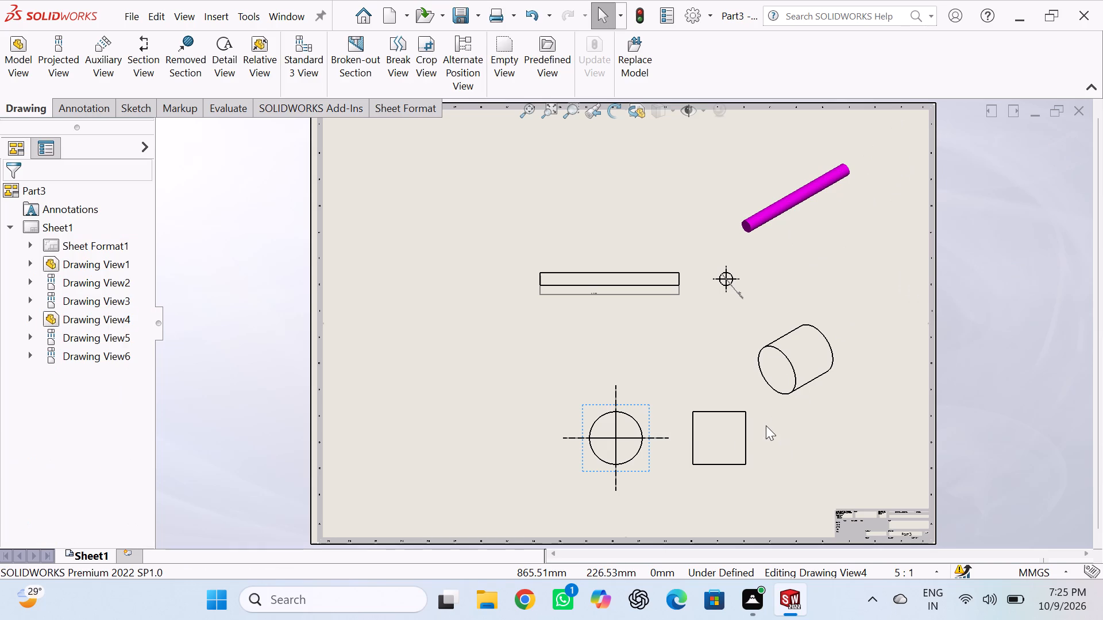
Set the display style of Part4's isometric view to Shaded.
click(773, 396)
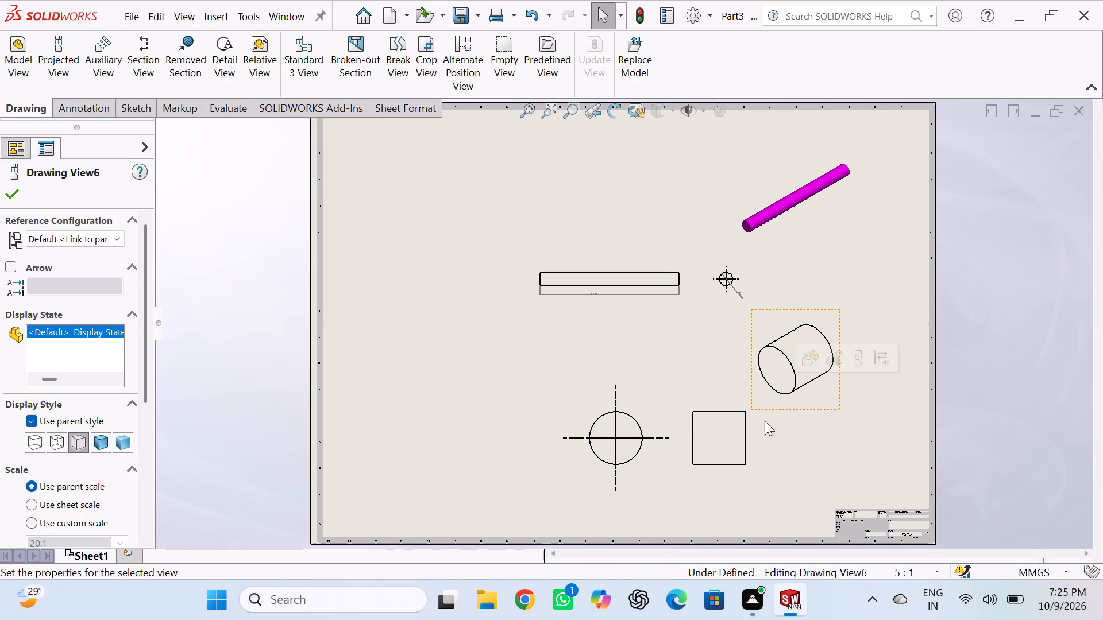
click(129, 448)
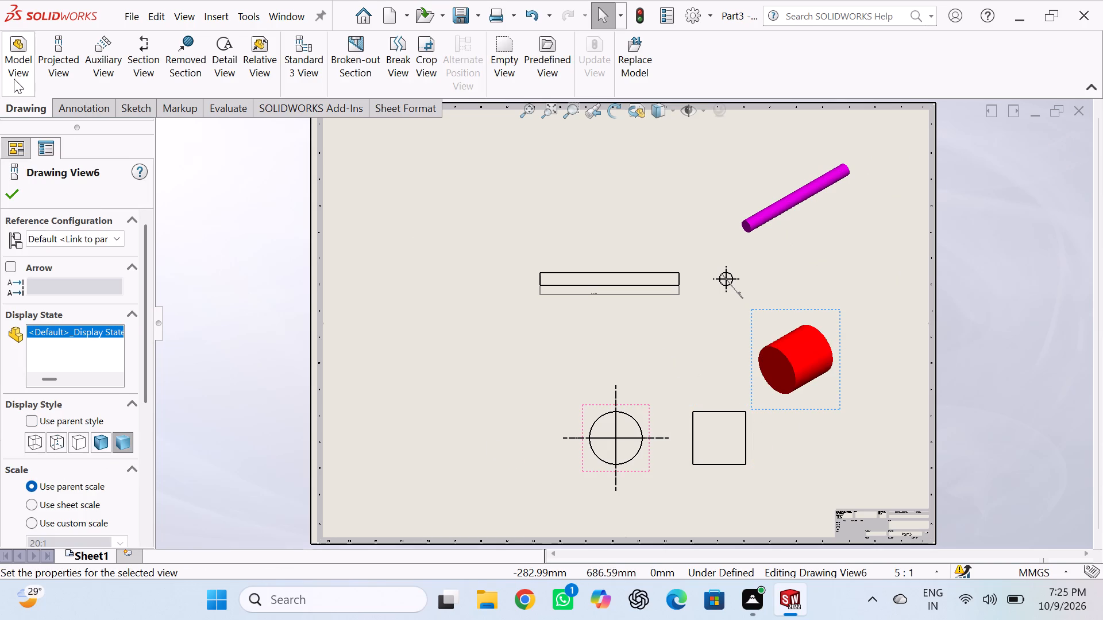
Dimension the diameter on Part4's circular view, plus the width below and the height beside its square side view.
click(66, 102)
click(36, 82)
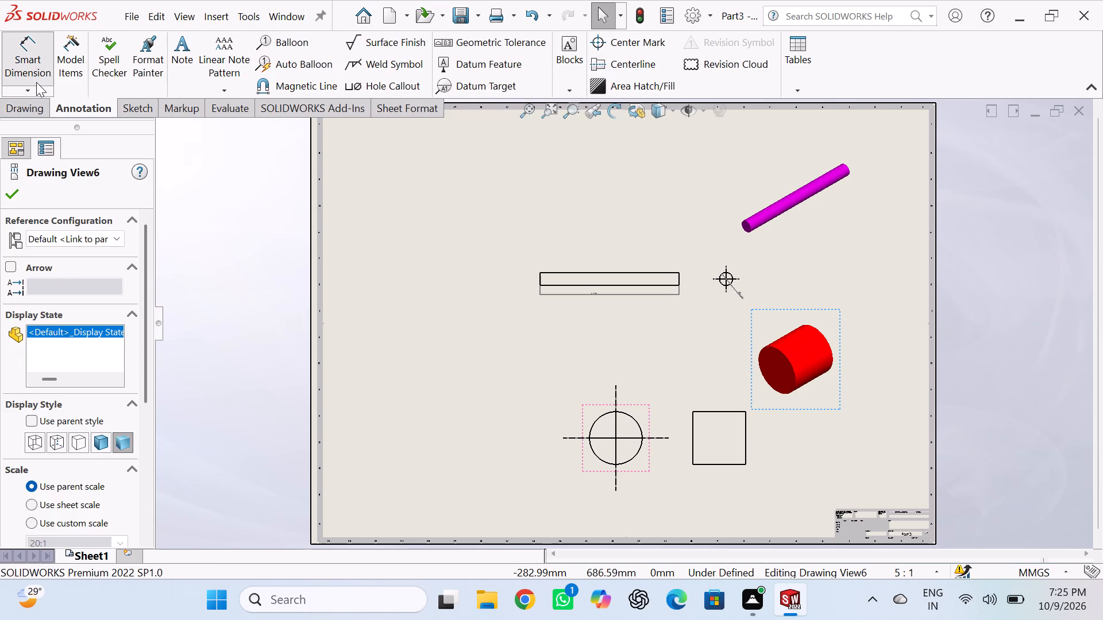
click(633, 455)
click(561, 464)
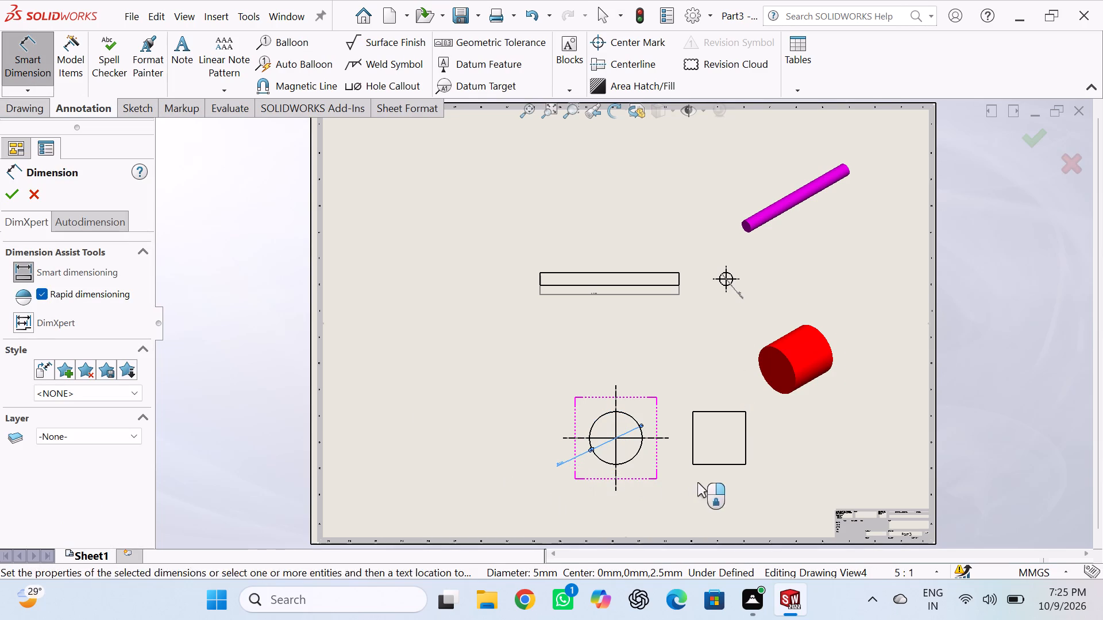
click(715, 463)
click(717, 482)
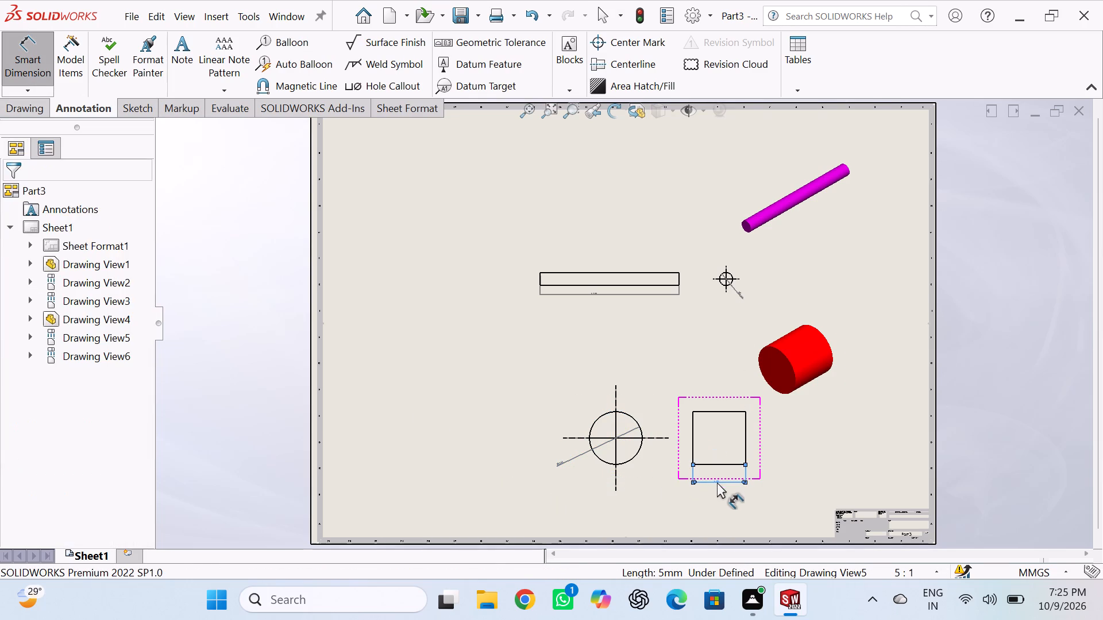
click(746, 443)
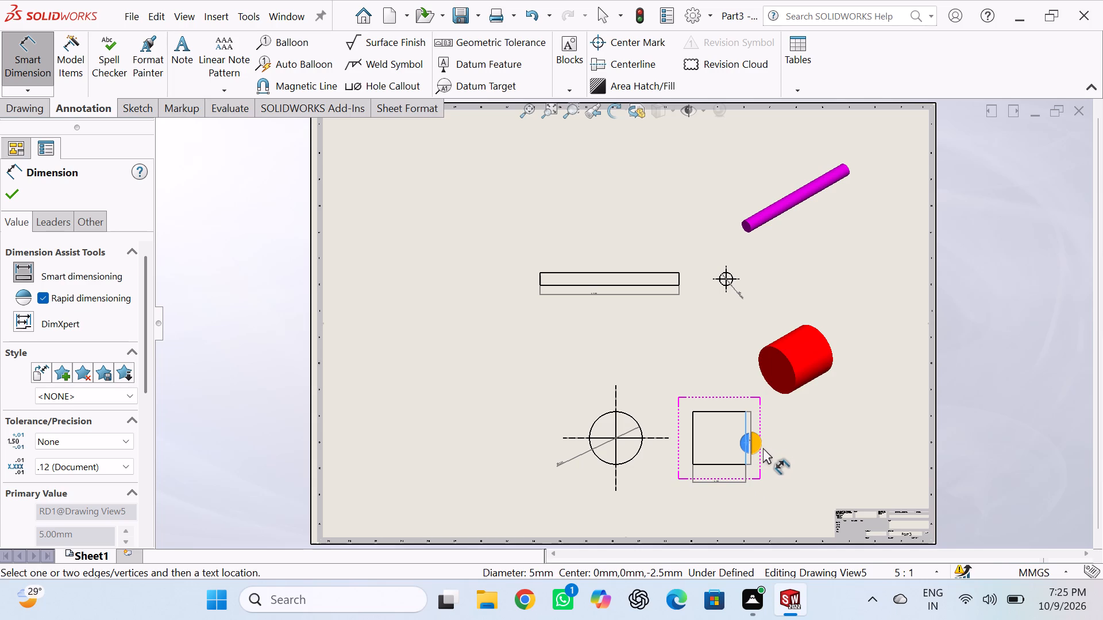
click(763, 448)
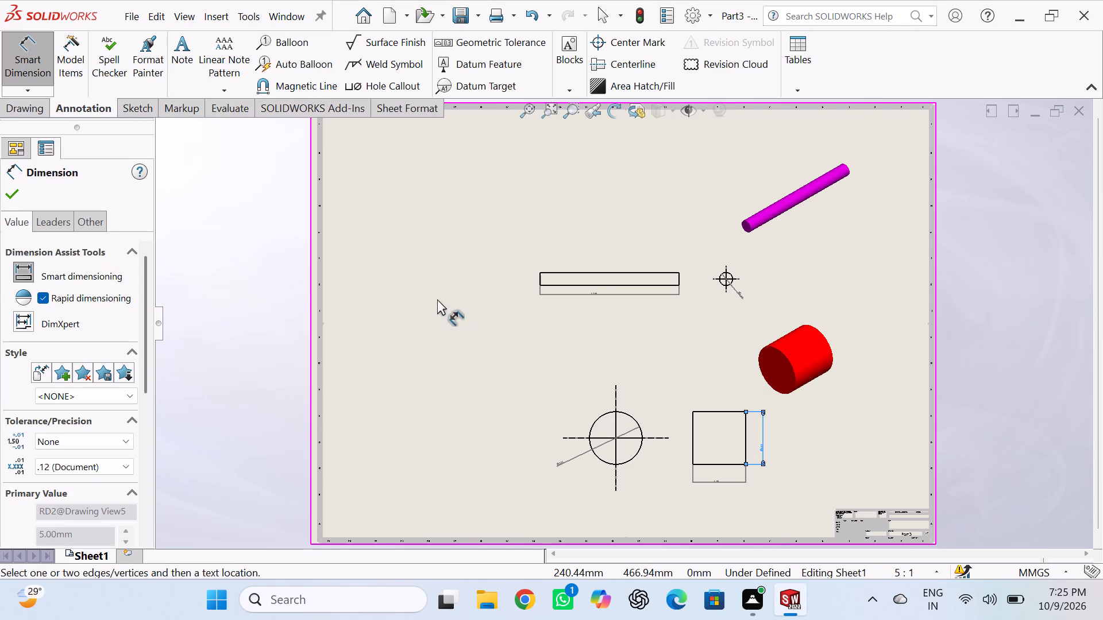
Save the drawing sheet as a PDF named Part3 in the solid work parts folder.
key(ctrl+s)
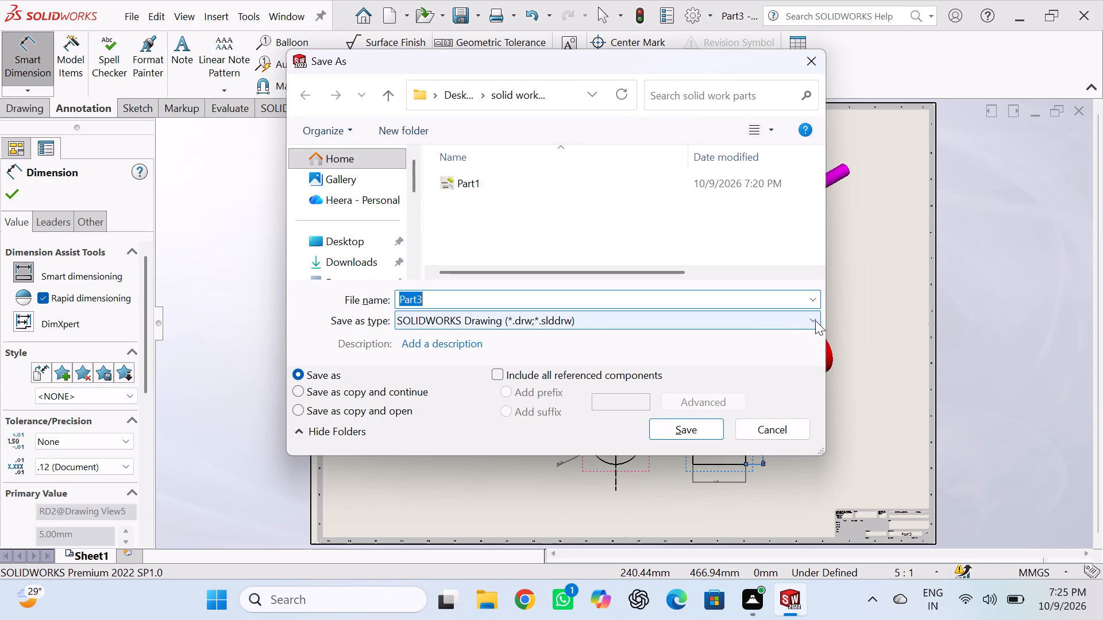
click(815, 320)
click(554, 378)
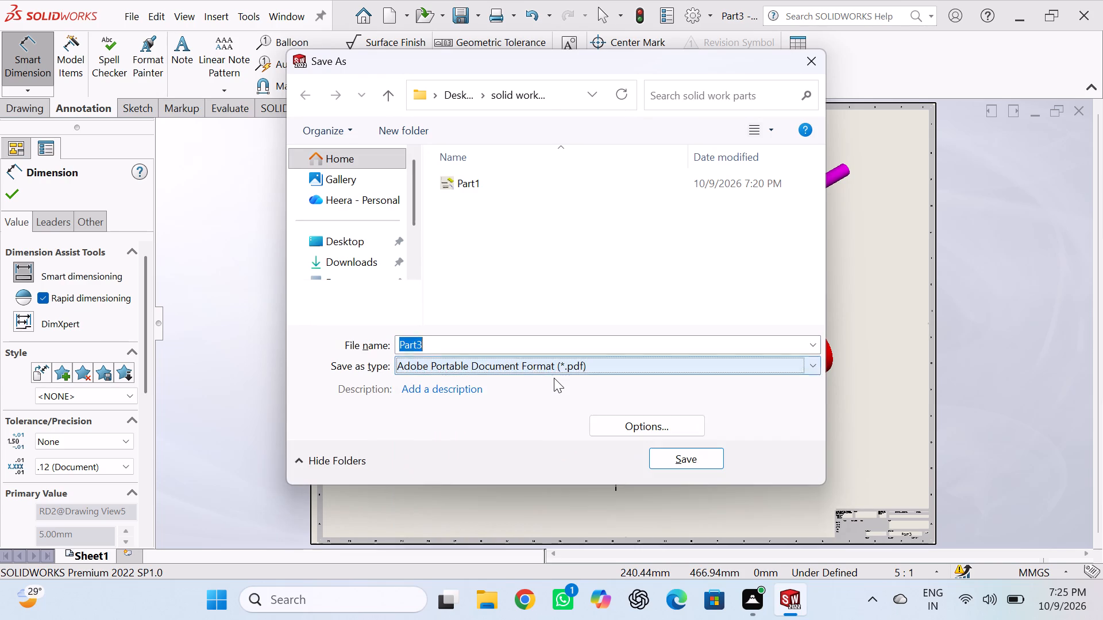
click(702, 455)
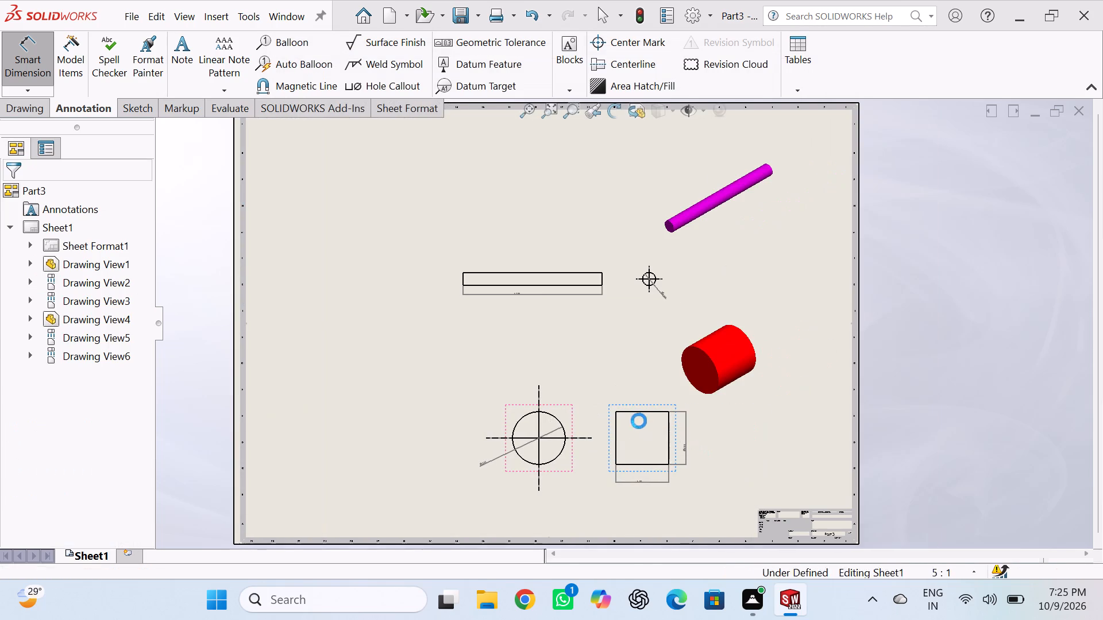